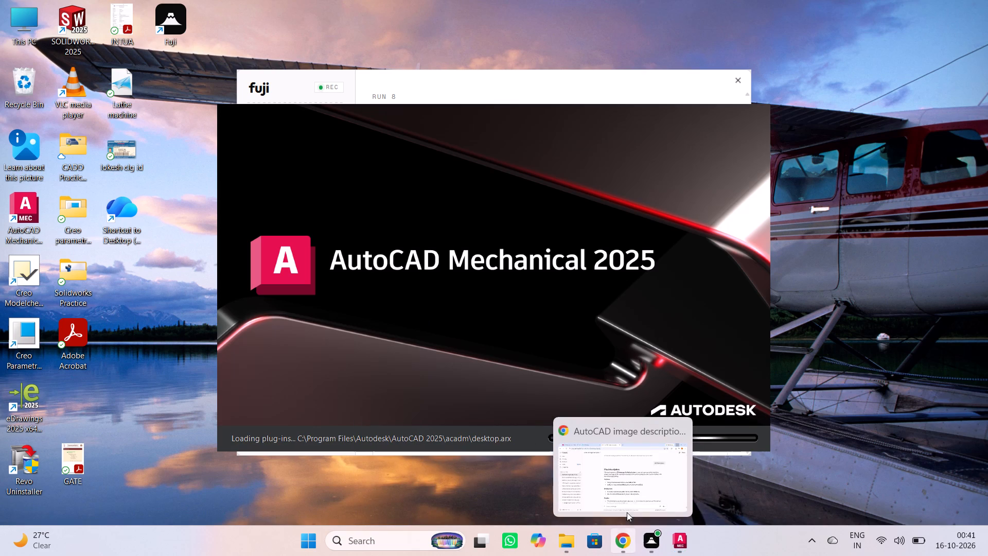
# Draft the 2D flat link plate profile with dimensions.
# Switch to Chrome to view the AutoCAD image description chat with the link plate's final description.
pyautogui.click(619, 463)
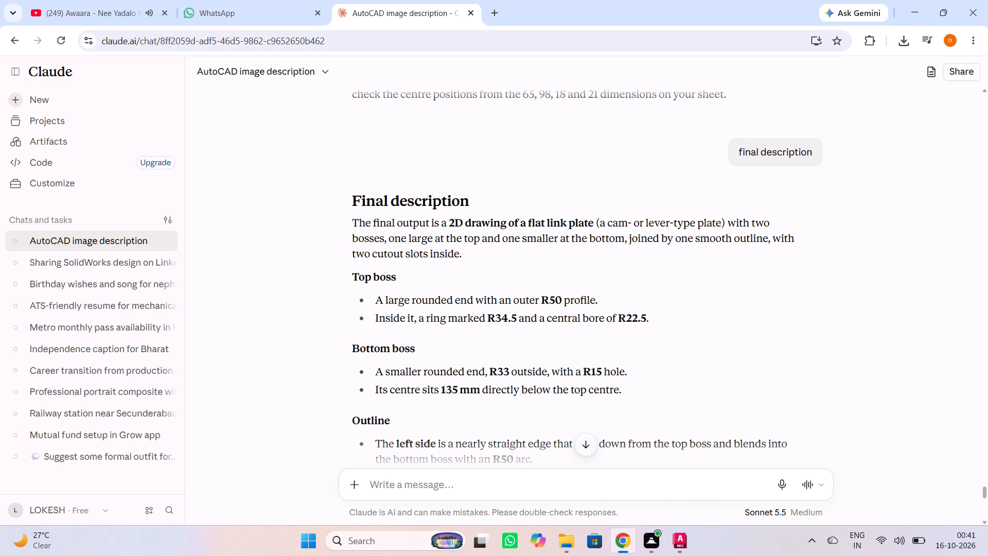
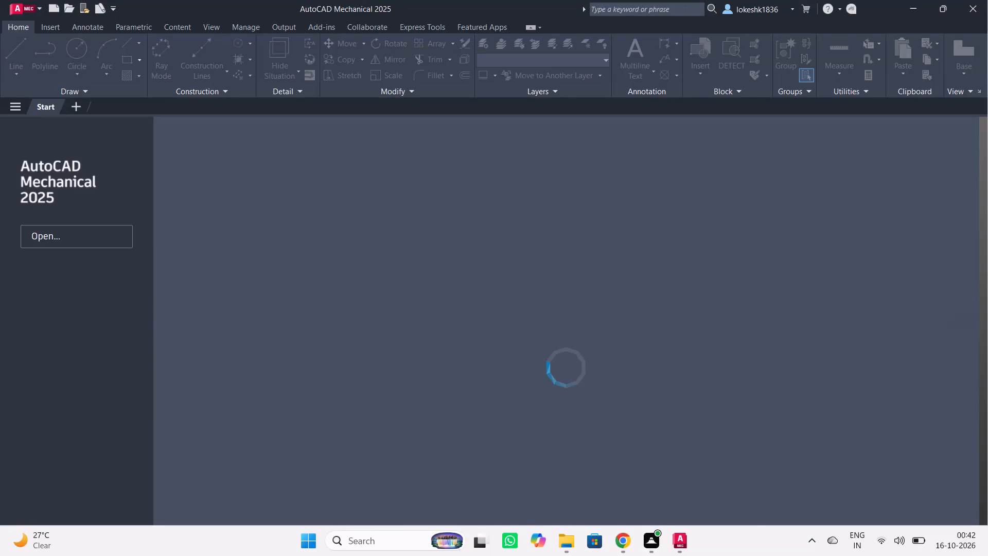
# Start a new blank drawing.
pyautogui.click(39, 262)
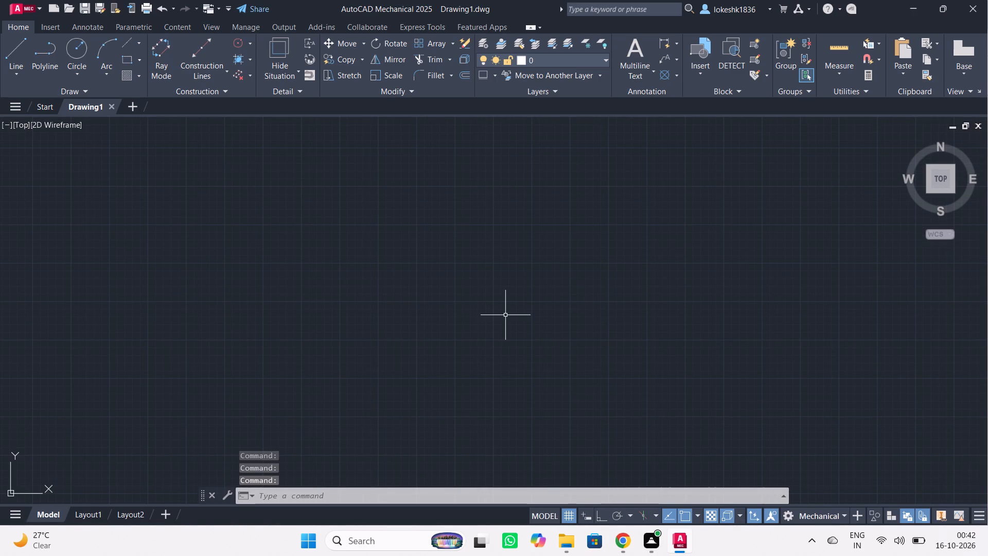
pyautogui.click(483, 306)
pyautogui.click(403, 273)
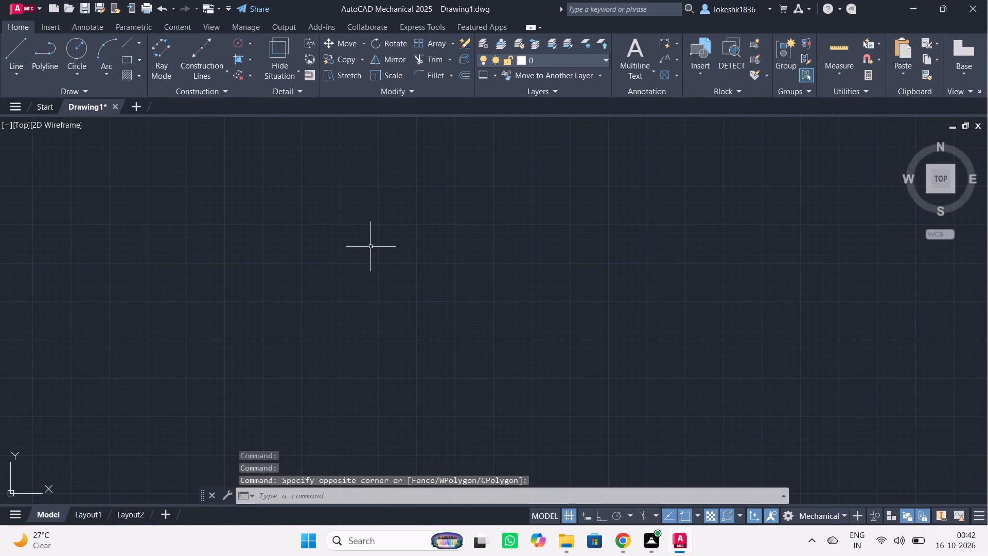
# Turn on log file recording with the LOGFILEON command.
pyautogui.write('log')
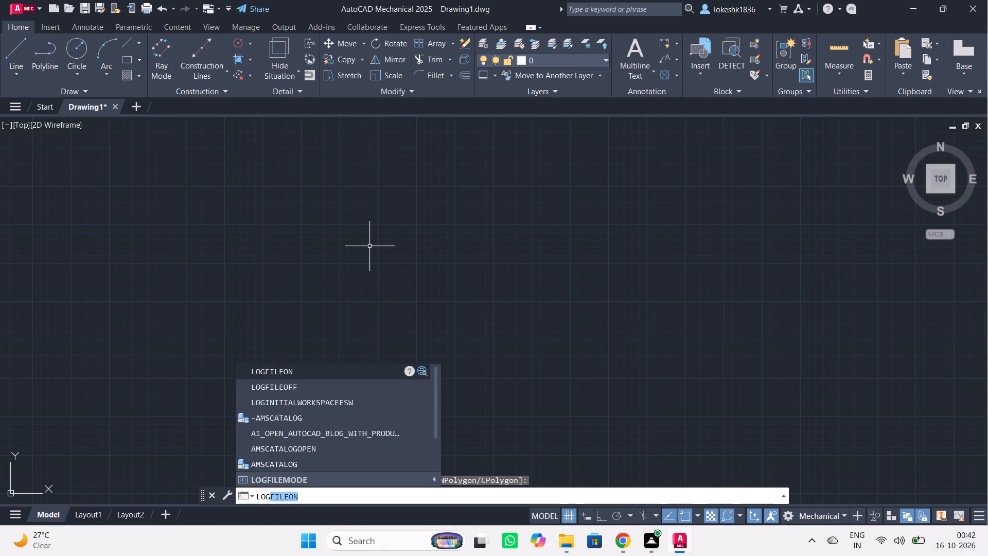
pyautogui.click(279, 371)
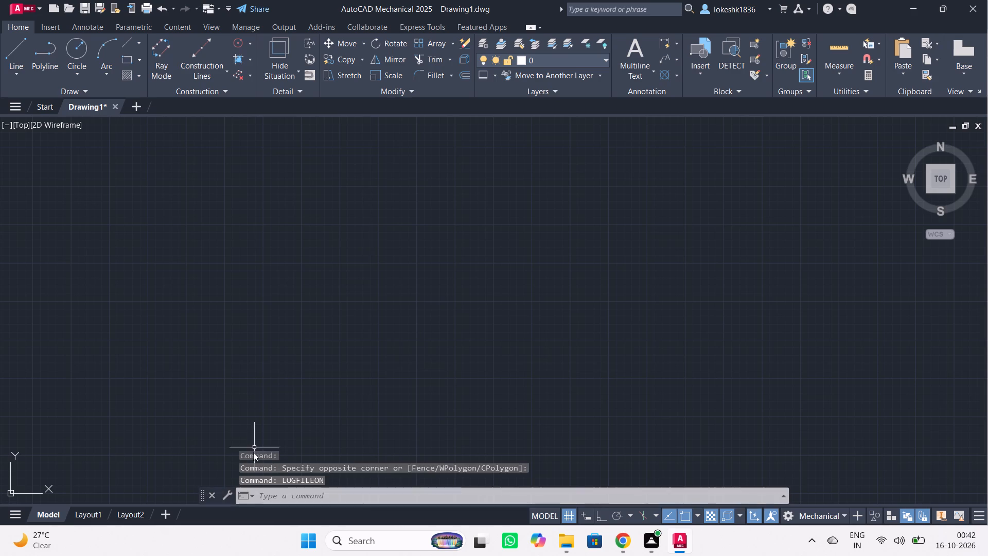
# Configure the drawing units with a length precision of 0 decimal places.
pyautogui.click(276, 494)
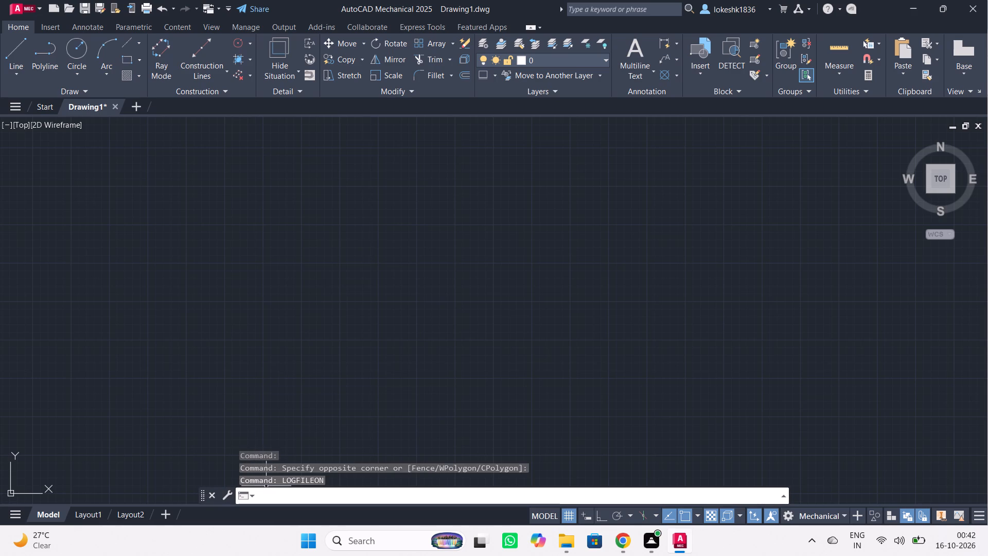
pyautogui.write('un')
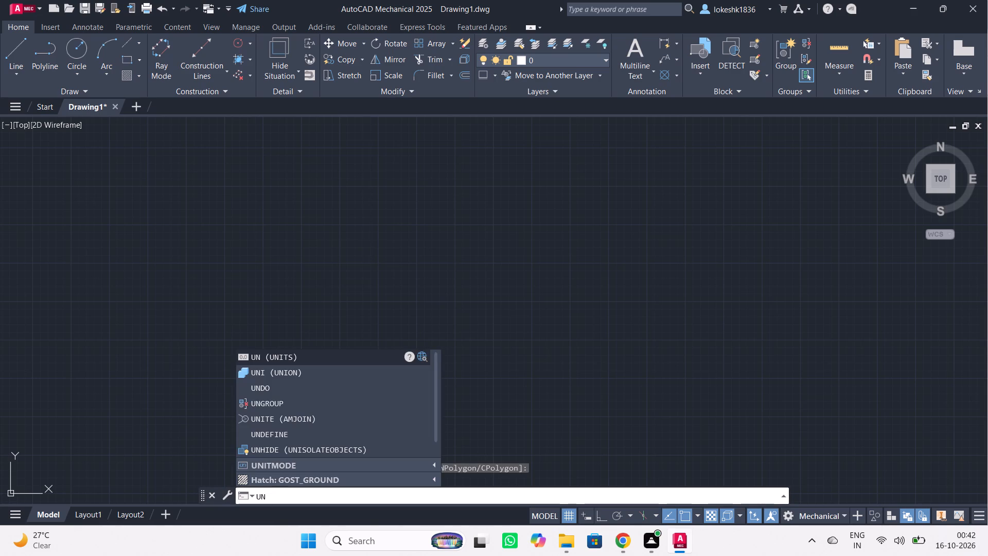
pyautogui.press('Return')
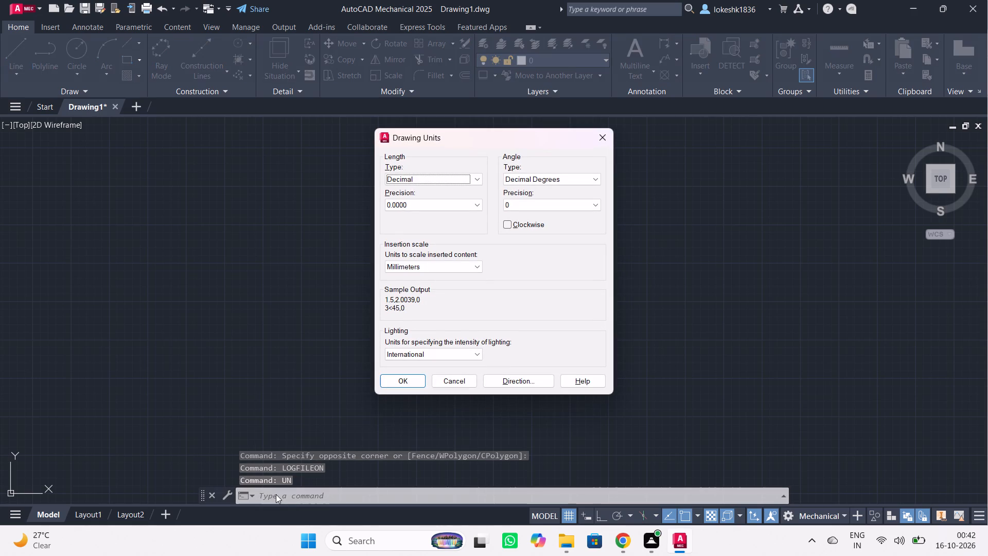
pyautogui.click(418, 210)
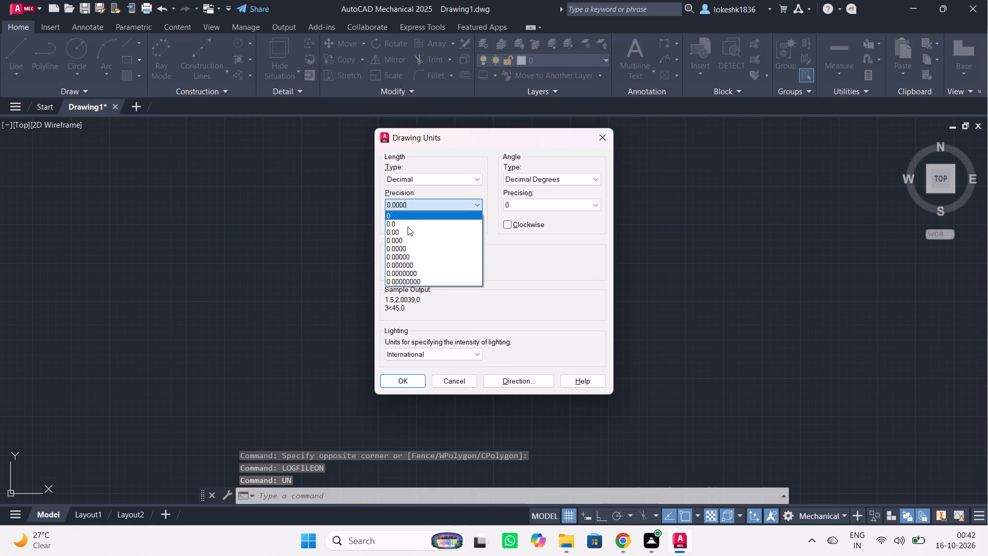
pyautogui.click(407, 216)
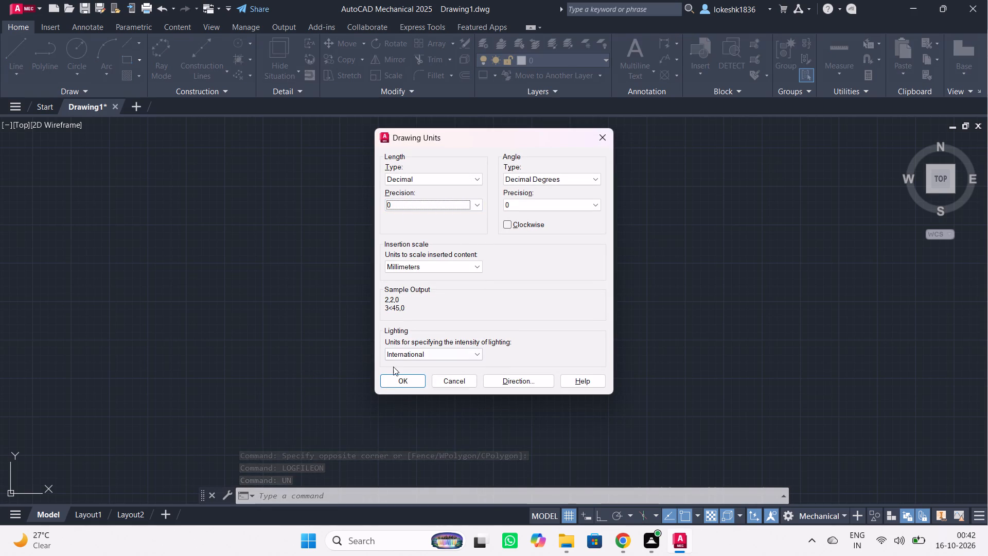
pyautogui.click(399, 377)
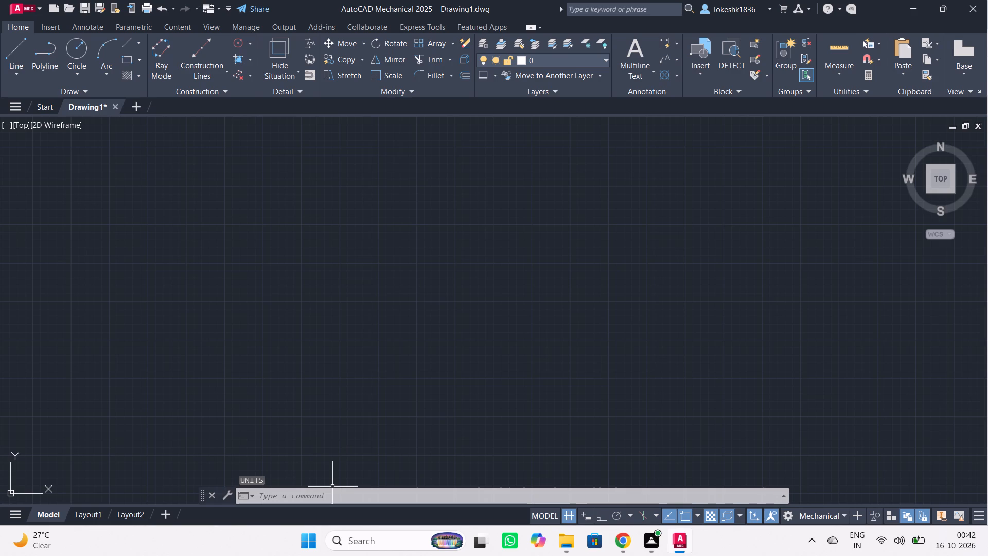
# Set the model space limits with lower left corner 0,0 and upper right corner 420,297.
pyautogui.write('limi')
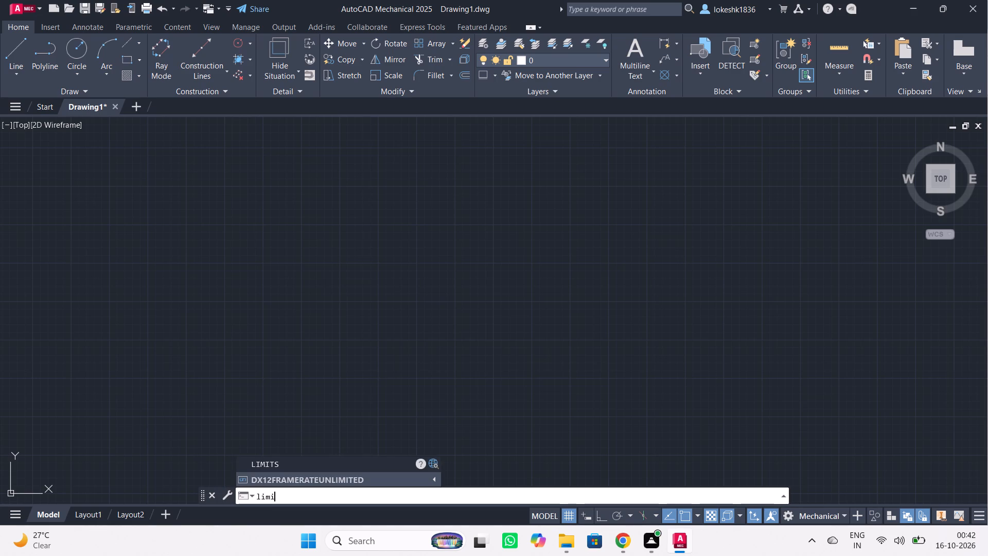
pyautogui.press('Return')
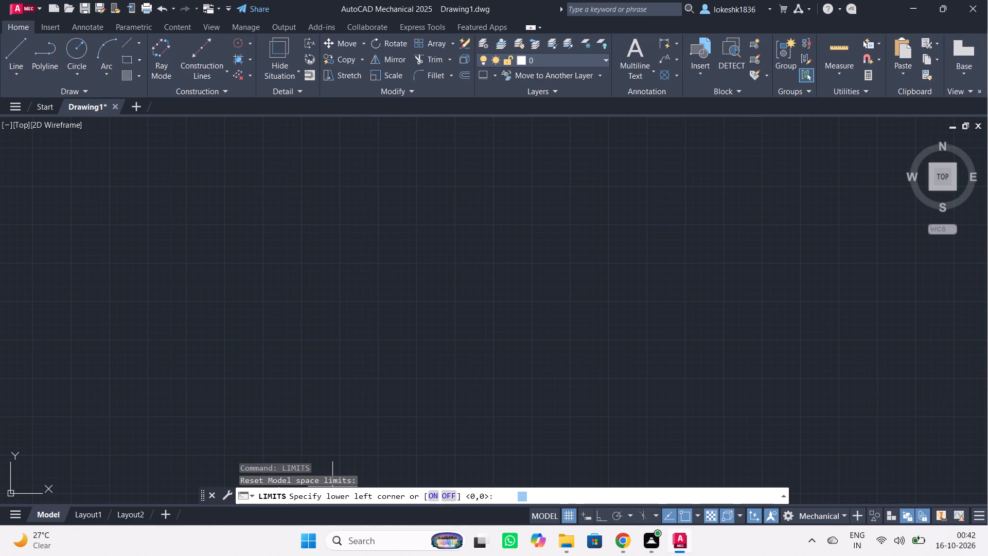
pyautogui.write('0,0,')
pyautogui.press('BackSpace')
pyautogui.press('Return')
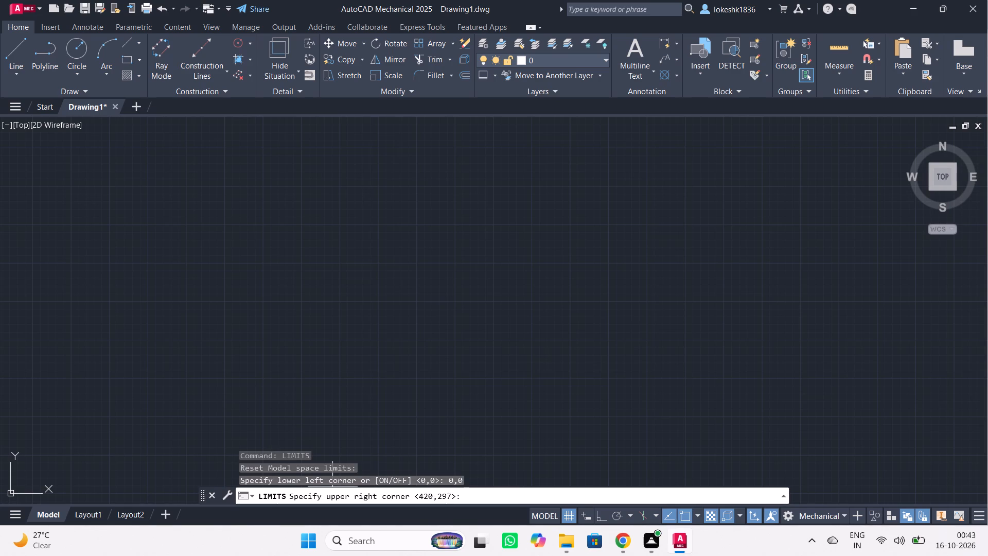
pyautogui.press('Return')
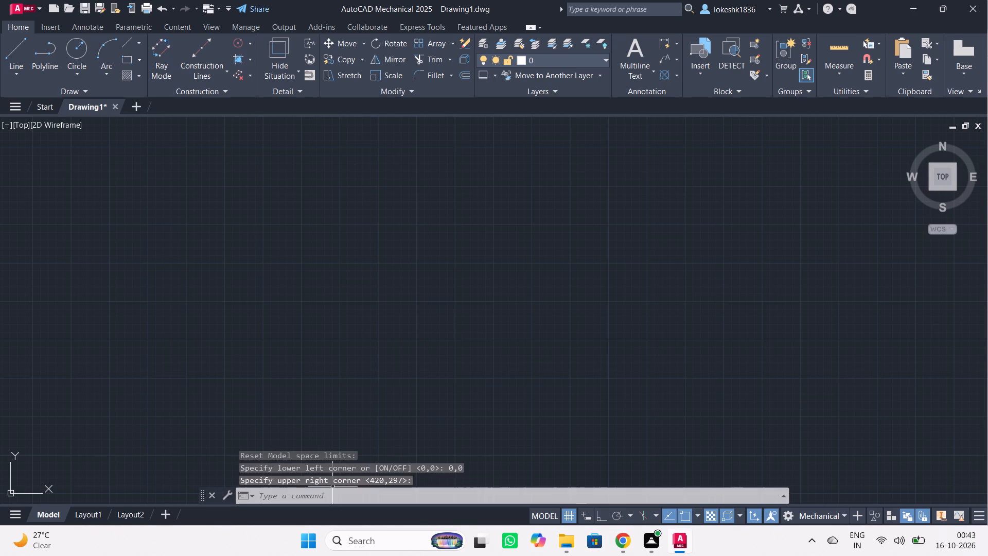
pyautogui.press('z')
pyautogui.press('Return')
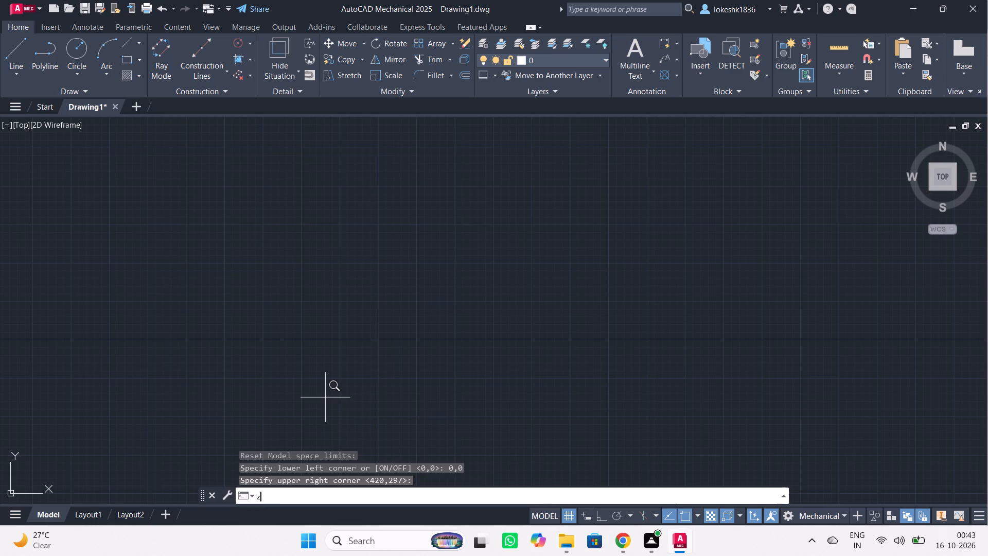
pyautogui.press('a')
pyautogui.press('Return')
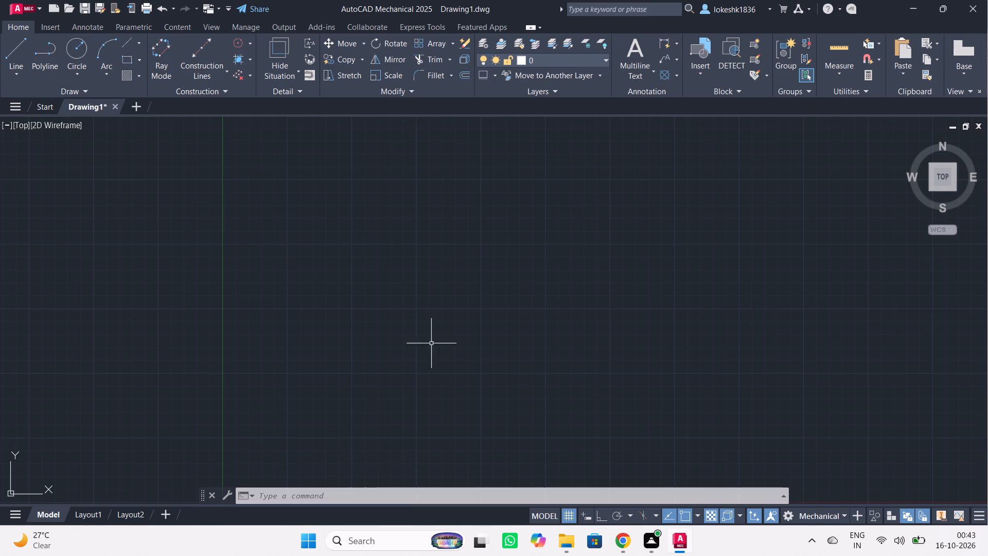
# Draw a small freehand circle a short distance to the right of the vertical Y axis line.
pyautogui.click(65, 50)
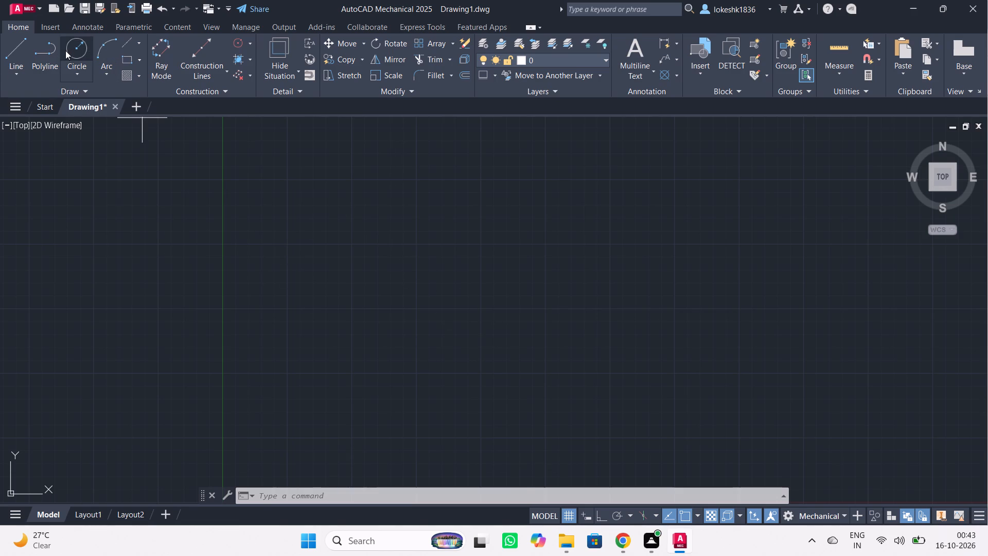
pyautogui.click(314, 300)
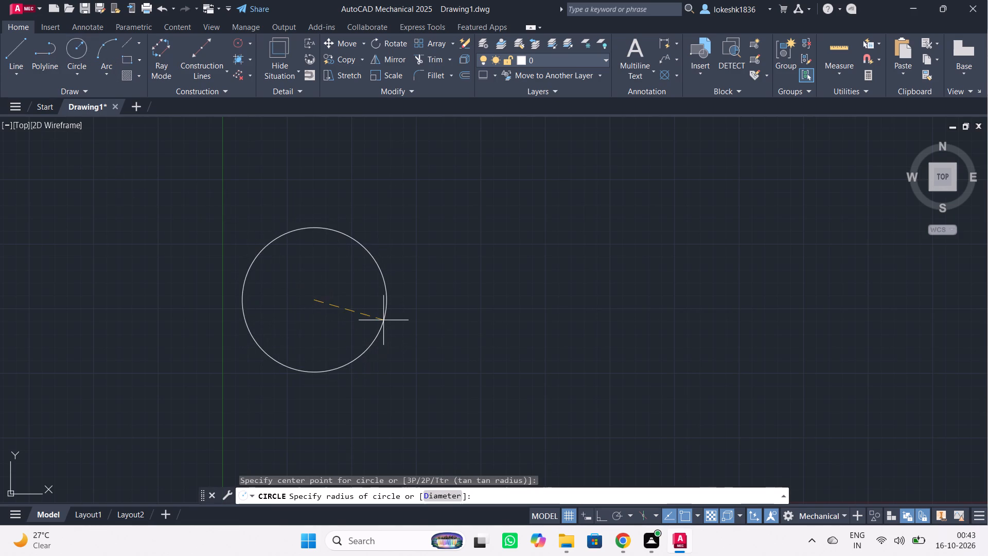
pyautogui.click(327, 306)
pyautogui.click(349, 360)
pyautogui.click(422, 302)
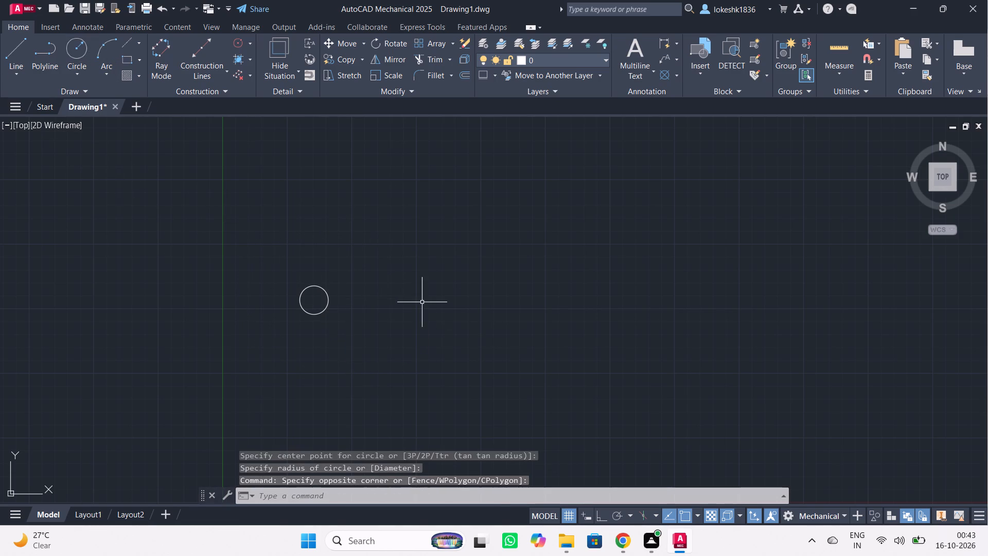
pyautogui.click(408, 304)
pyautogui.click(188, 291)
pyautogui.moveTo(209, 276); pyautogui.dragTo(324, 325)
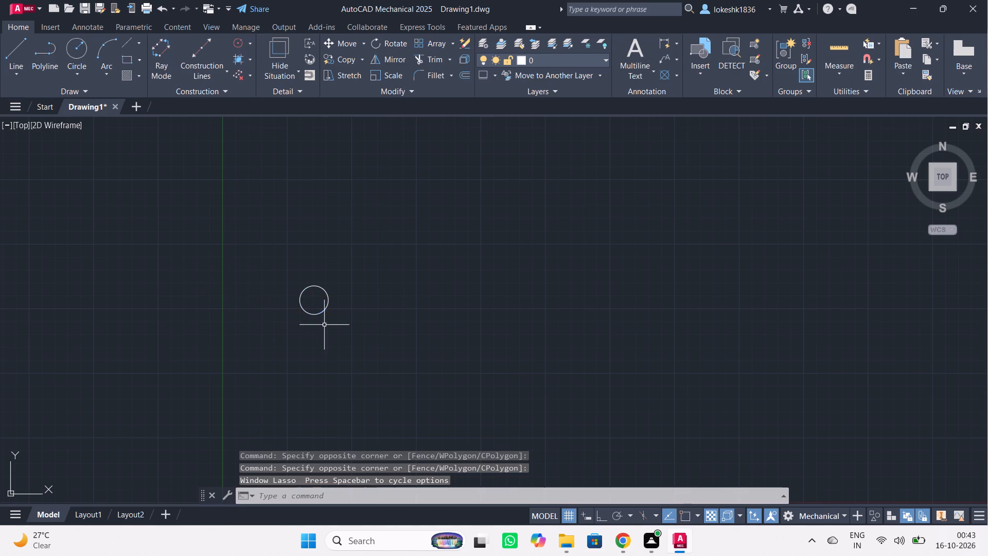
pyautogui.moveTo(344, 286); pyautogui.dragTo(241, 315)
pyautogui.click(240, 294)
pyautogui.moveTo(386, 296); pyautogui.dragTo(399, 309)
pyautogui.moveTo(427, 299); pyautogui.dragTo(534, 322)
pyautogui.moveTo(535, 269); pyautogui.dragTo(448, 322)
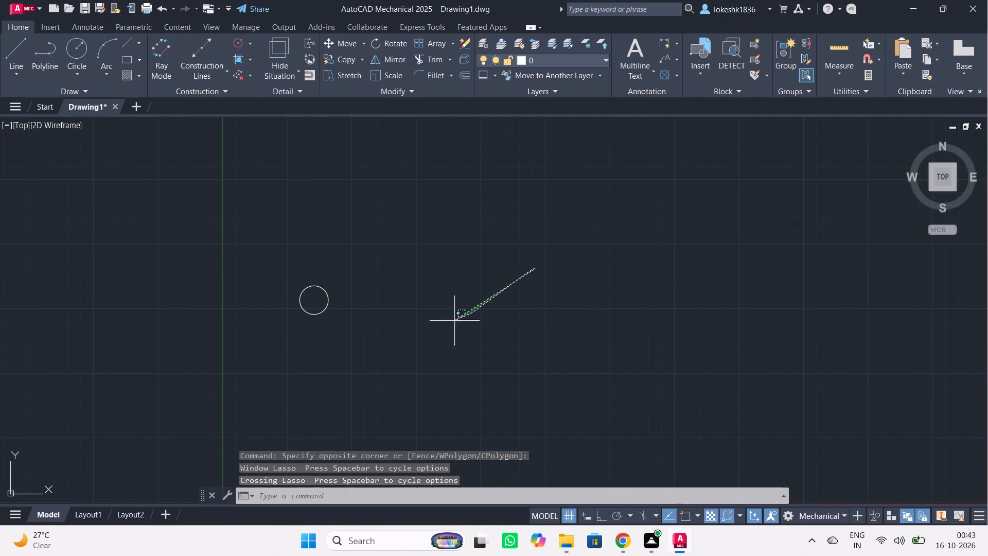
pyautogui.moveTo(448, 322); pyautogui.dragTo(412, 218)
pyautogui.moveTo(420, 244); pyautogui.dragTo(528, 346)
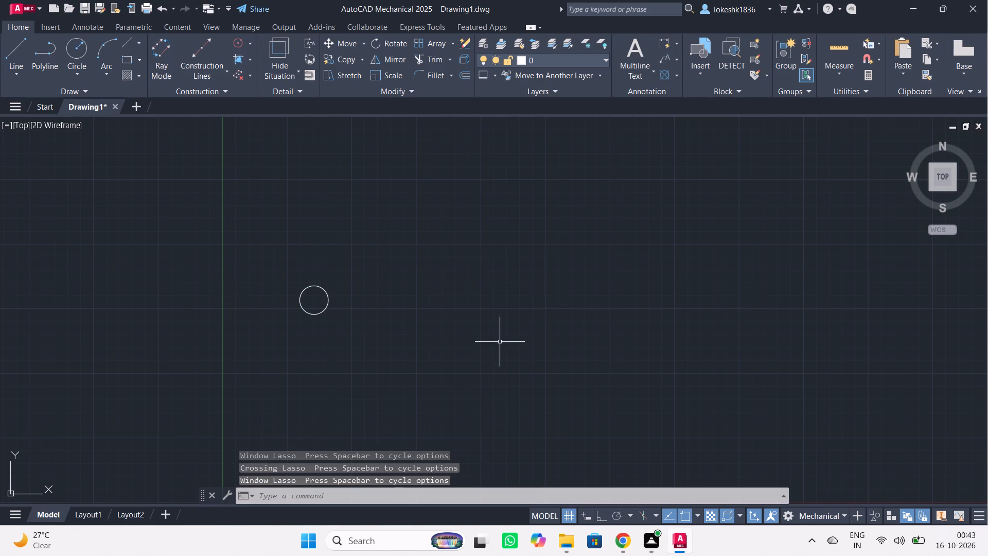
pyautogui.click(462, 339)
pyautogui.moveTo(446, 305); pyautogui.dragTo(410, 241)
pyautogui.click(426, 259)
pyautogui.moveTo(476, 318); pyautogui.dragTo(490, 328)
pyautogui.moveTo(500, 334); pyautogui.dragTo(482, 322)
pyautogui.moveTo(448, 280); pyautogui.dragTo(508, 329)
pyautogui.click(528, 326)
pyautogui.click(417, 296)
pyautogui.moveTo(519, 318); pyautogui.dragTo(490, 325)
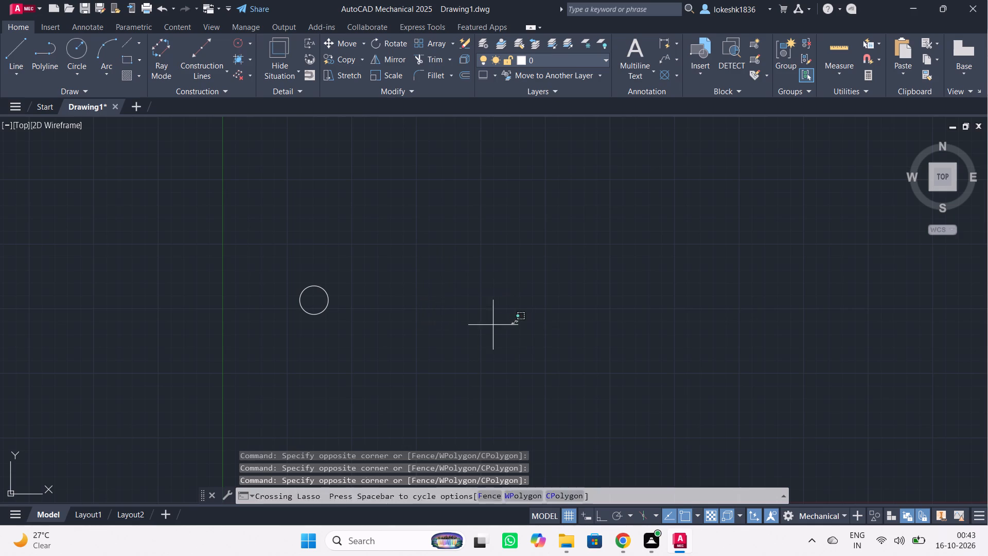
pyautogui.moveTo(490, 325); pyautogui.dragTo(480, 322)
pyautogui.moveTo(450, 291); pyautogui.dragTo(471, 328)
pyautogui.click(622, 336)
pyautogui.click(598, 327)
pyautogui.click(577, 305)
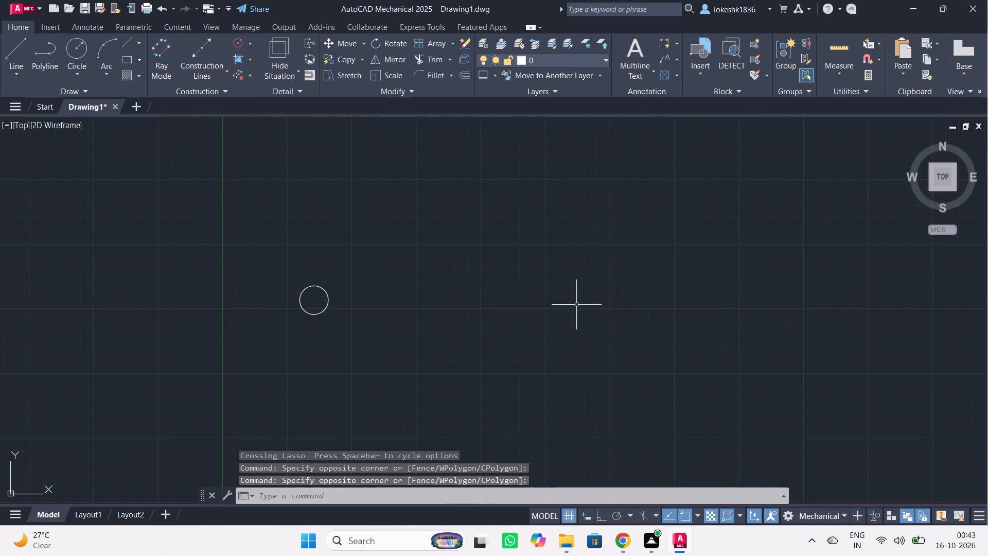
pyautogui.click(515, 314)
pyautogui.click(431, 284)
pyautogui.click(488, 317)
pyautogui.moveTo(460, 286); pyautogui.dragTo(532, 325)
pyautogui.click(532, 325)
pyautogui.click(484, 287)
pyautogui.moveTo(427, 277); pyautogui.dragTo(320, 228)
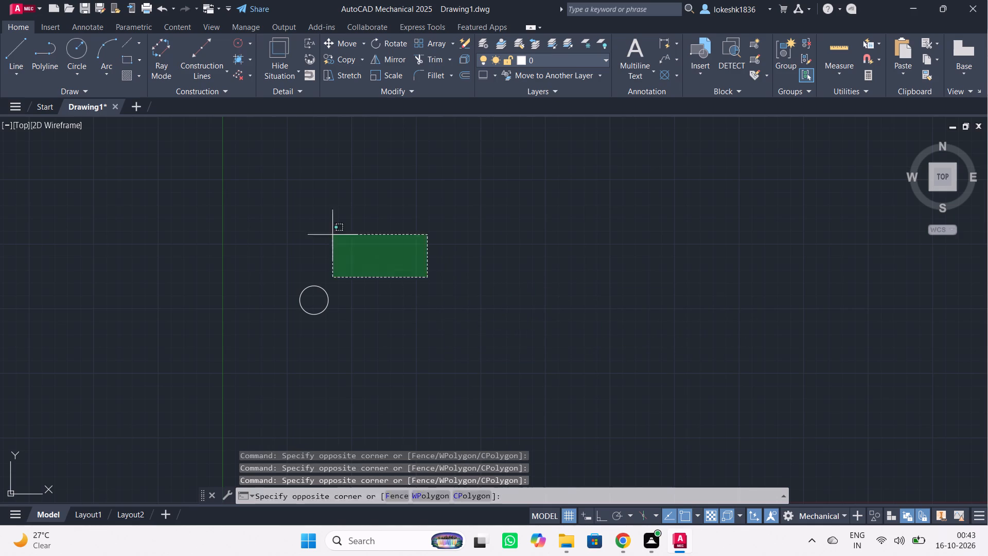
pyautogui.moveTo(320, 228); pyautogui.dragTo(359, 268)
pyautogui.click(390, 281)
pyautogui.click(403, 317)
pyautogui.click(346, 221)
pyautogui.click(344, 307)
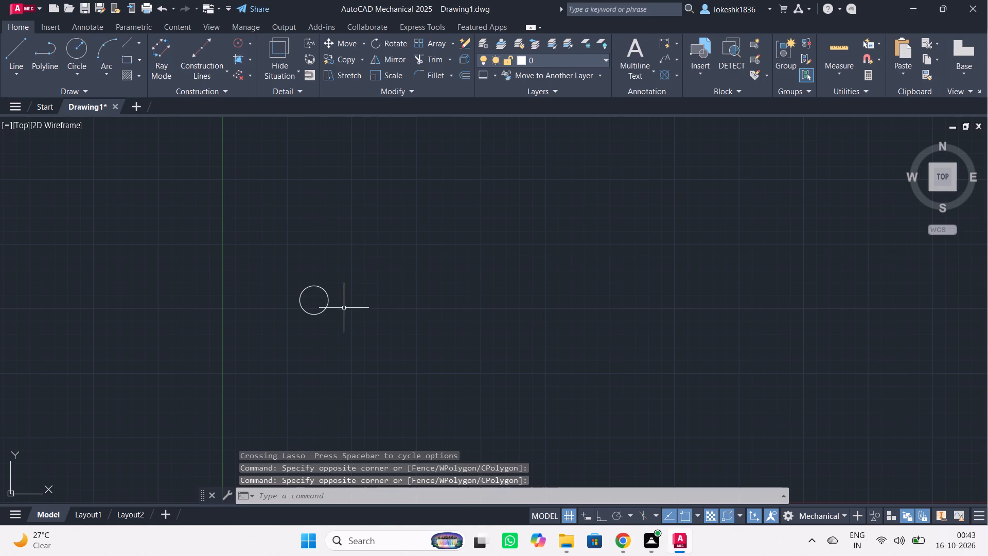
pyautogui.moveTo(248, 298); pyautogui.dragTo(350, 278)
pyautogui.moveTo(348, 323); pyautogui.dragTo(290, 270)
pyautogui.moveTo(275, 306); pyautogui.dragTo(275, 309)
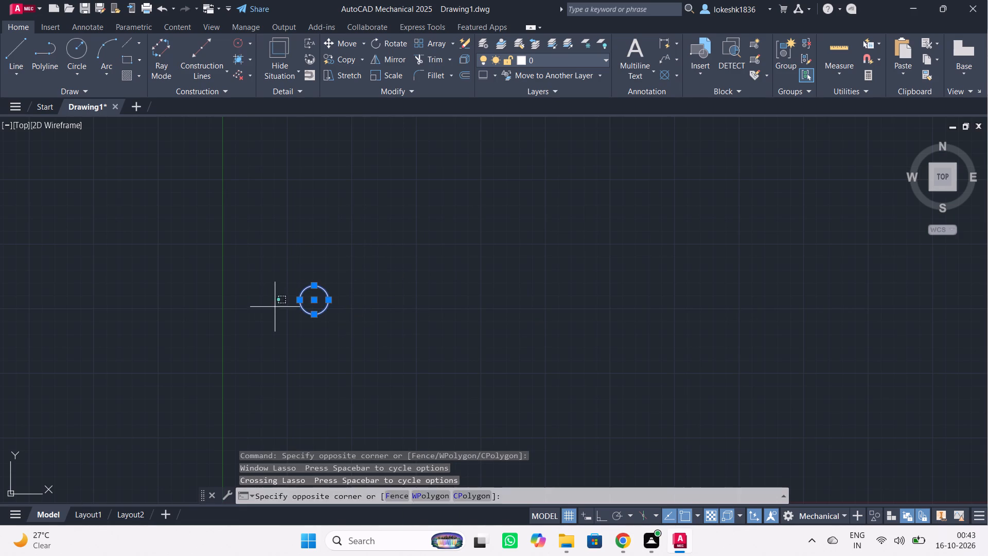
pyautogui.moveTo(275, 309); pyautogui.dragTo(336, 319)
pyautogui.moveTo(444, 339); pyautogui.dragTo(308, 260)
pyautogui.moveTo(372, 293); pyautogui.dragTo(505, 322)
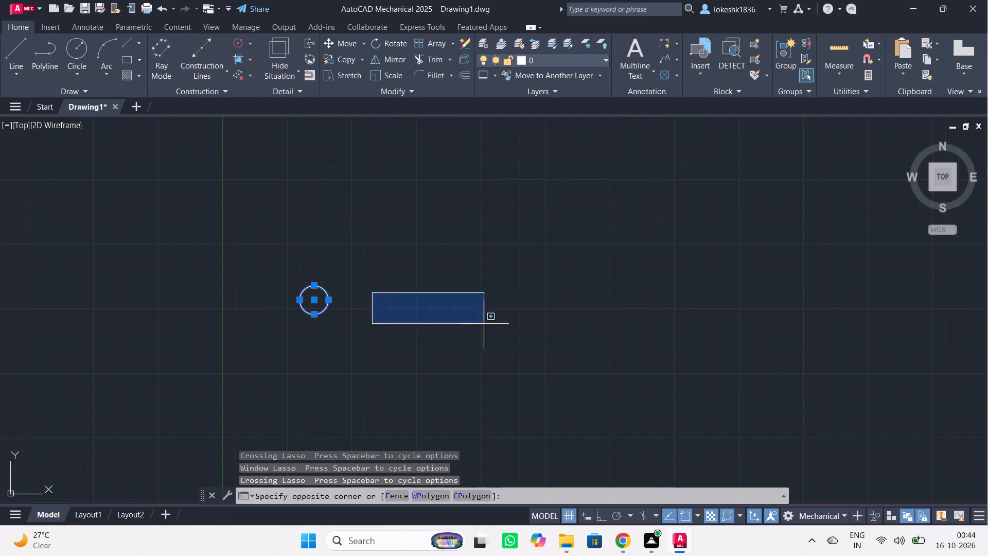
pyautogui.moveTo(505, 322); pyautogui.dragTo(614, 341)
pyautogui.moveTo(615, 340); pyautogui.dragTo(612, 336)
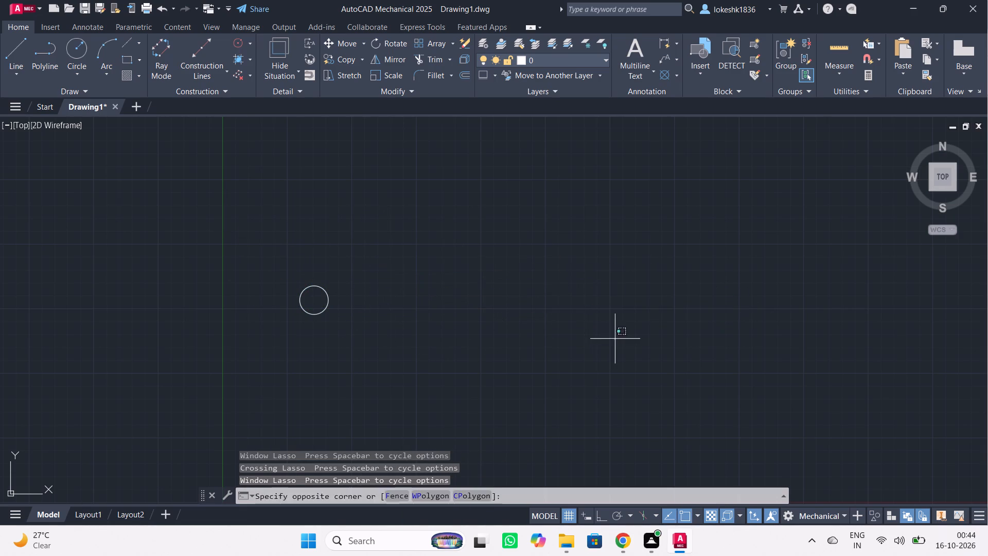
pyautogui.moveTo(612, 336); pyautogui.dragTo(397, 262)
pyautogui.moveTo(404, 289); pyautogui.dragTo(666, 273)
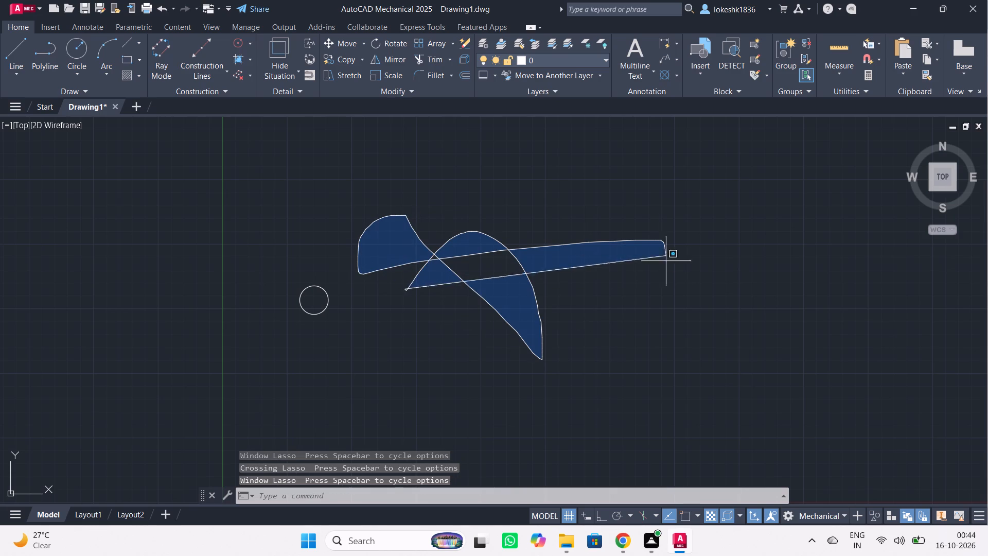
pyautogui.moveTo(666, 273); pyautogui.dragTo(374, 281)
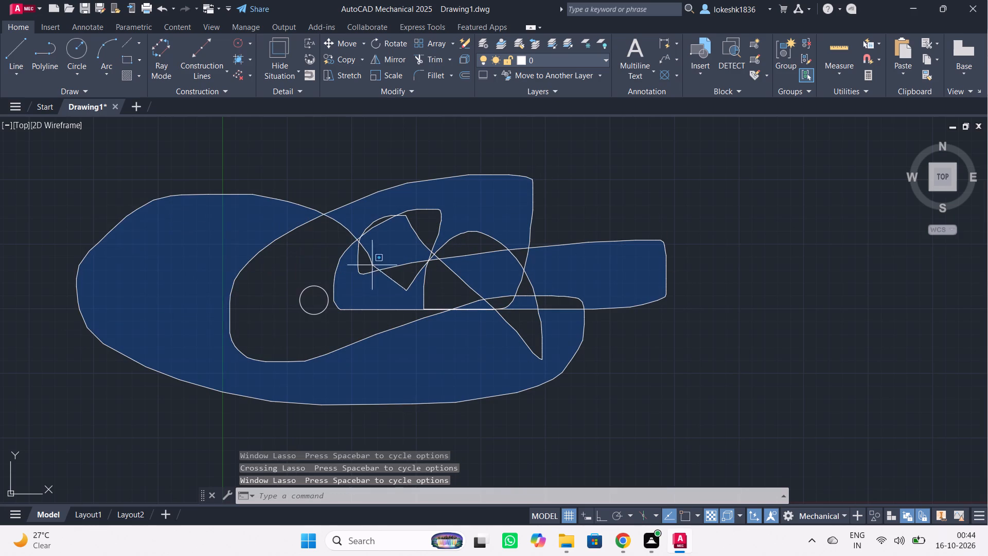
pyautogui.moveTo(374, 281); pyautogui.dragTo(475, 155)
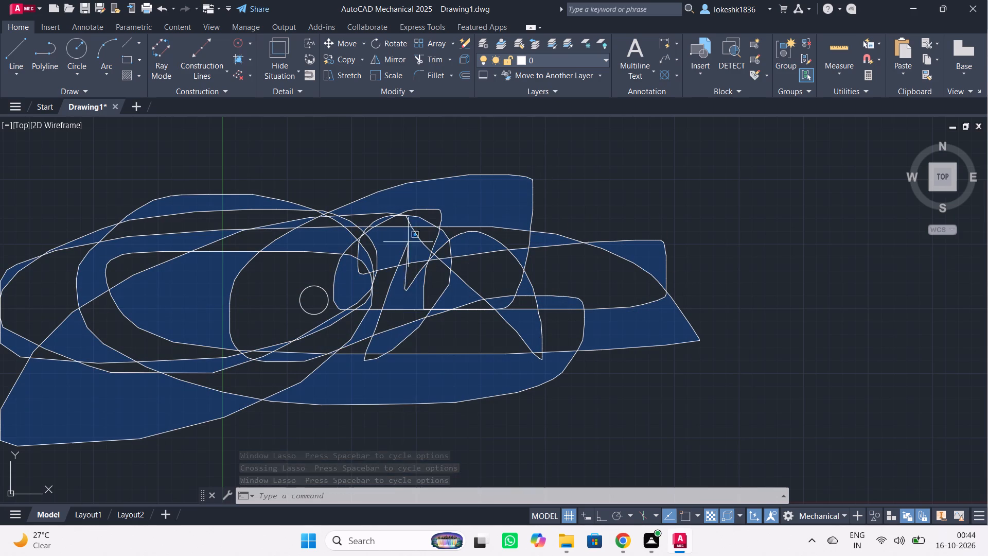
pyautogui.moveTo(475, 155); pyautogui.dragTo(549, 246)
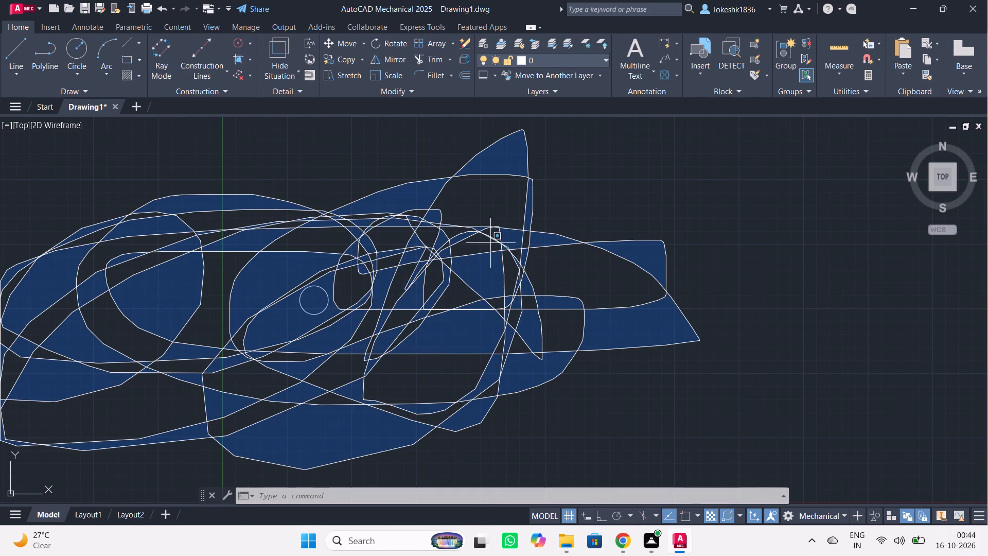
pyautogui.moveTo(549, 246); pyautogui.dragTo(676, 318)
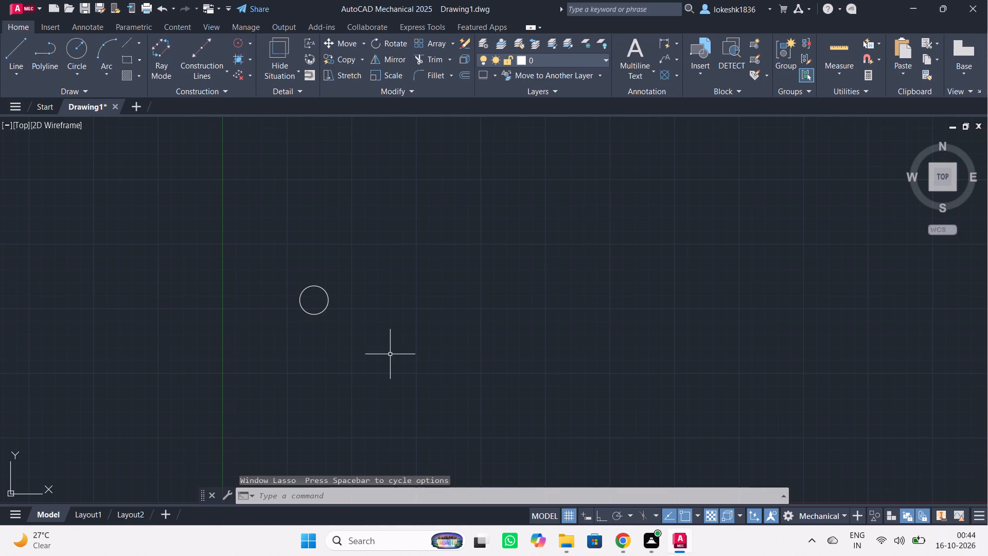
# Delete the small freehand circle near the Y axis line.
pyautogui.moveTo(390, 354); pyautogui.dragTo(328, 301)
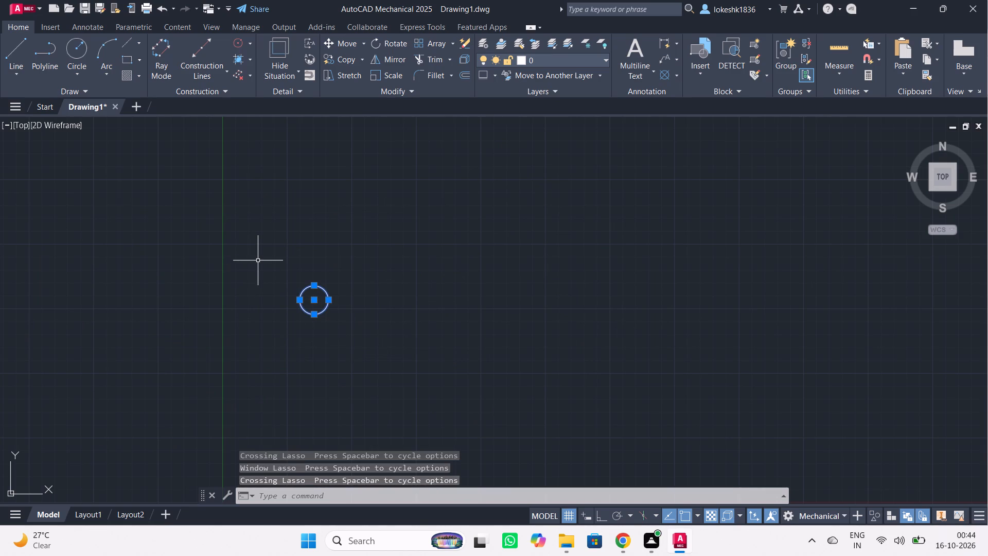
pyautogui.press('Delete')
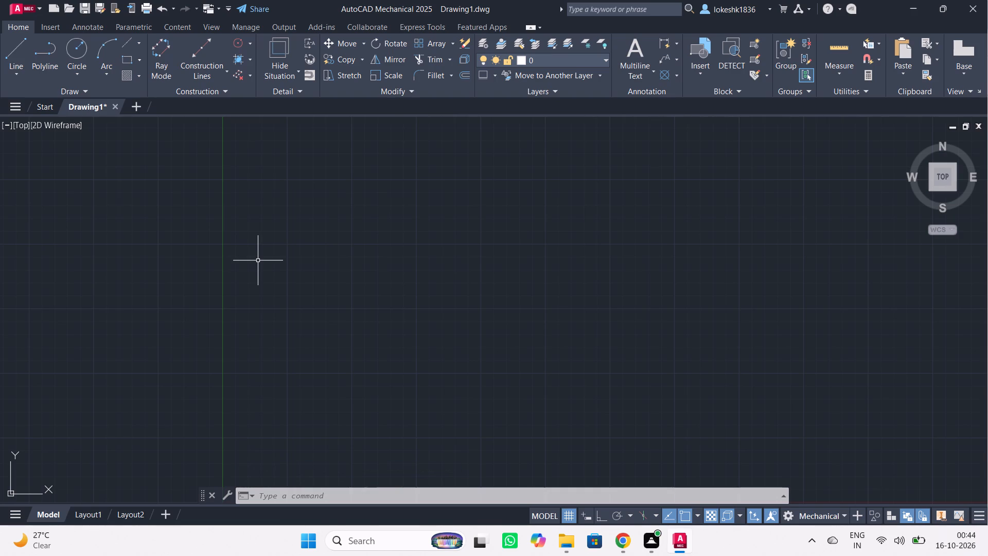
# Draw a circle of radius 33 in the open area above the X axis, well clear of the Y axis.
pyautogui.scroll(-2, 381, 330)
pyautogui.scroll(1, 406, 352)
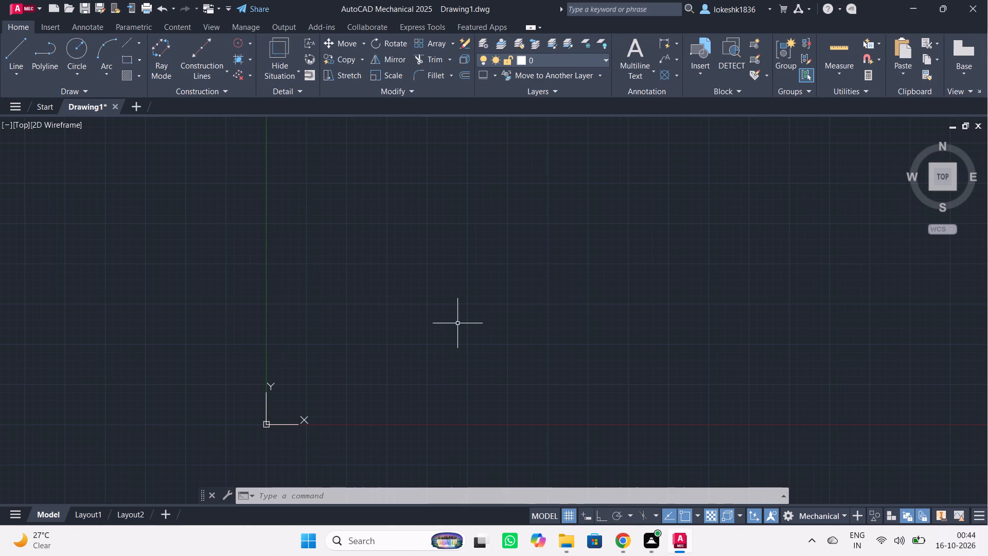
pyautogui.click(83, 63)
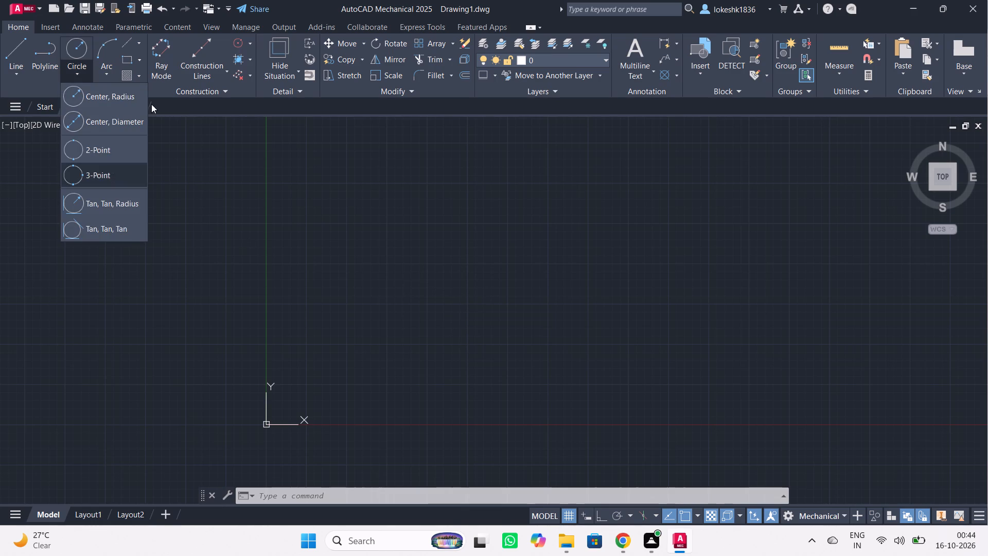
pyautogui.click(79, 48)
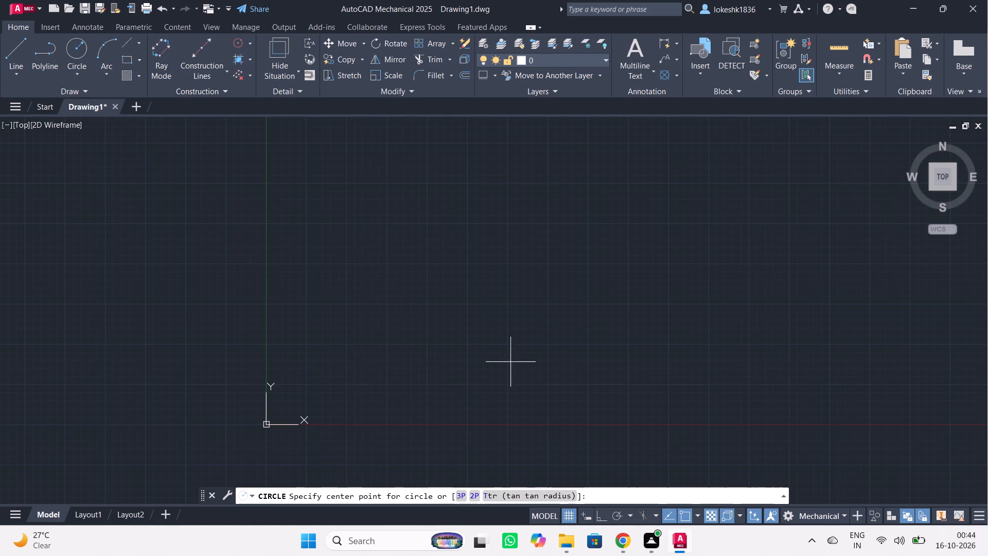
pyautogui.click(538, 341)
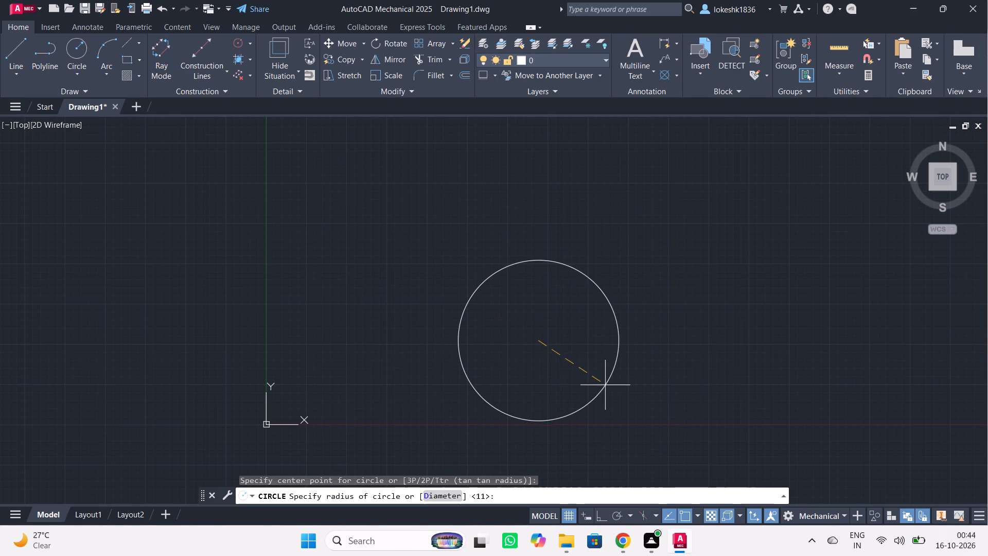
pyautogui.press('3')
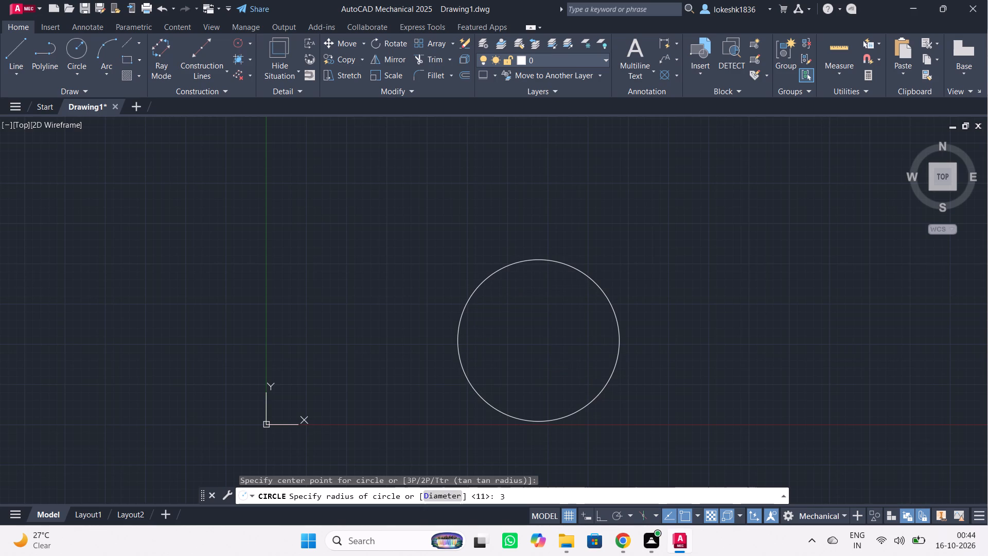
pyautogui.press('3')
pyautogui.press('Return')
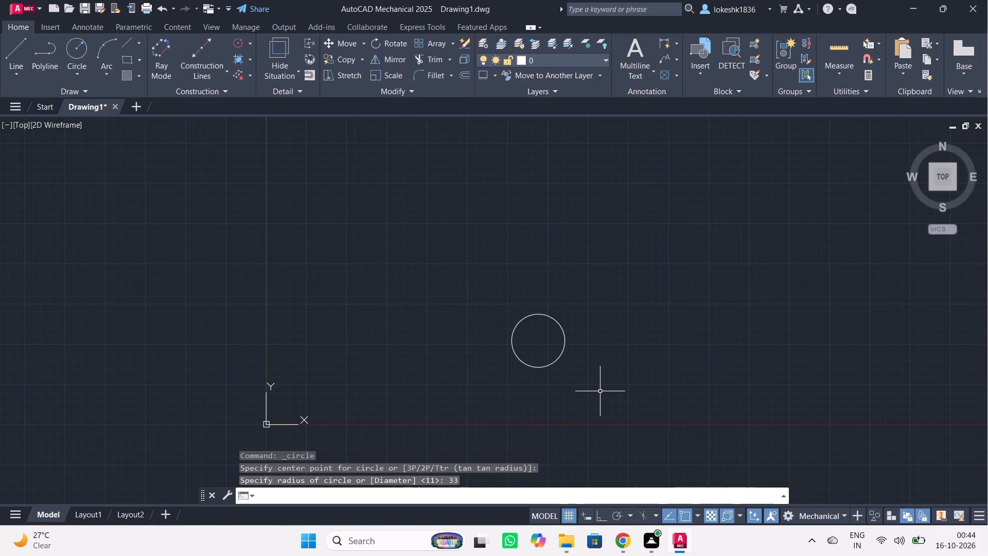
# Draw a concentric circle of radius 15 at the centre of the radius 33 circle.
pyautogui.rightClick(503, 361)
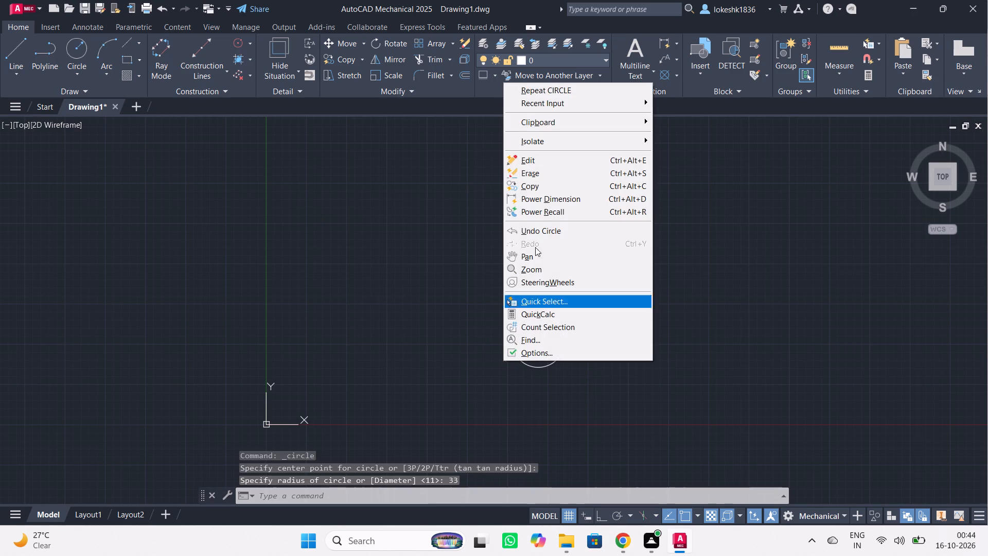
pyautogui.click(368, 188)
pyautogui.click(360, 204)
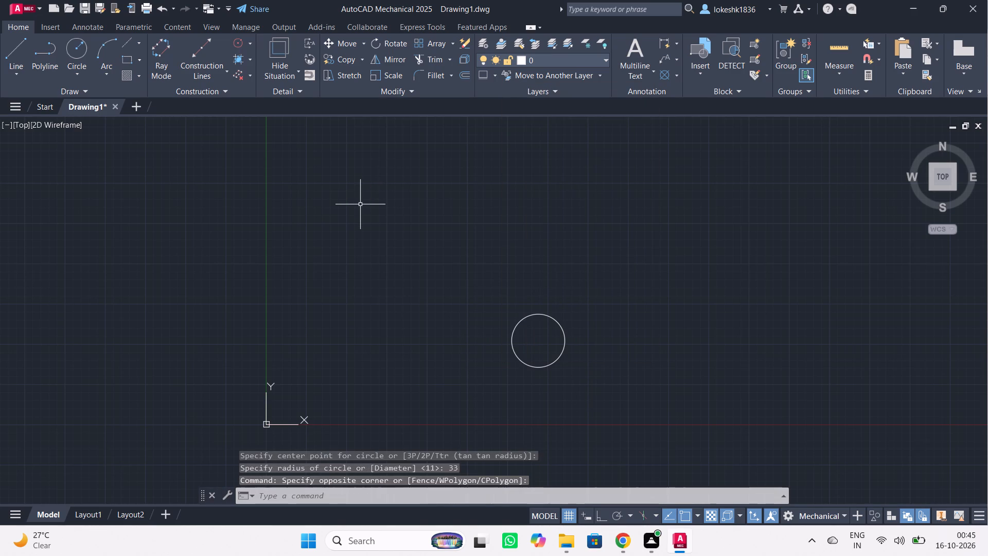
pyautogui.press('Return')
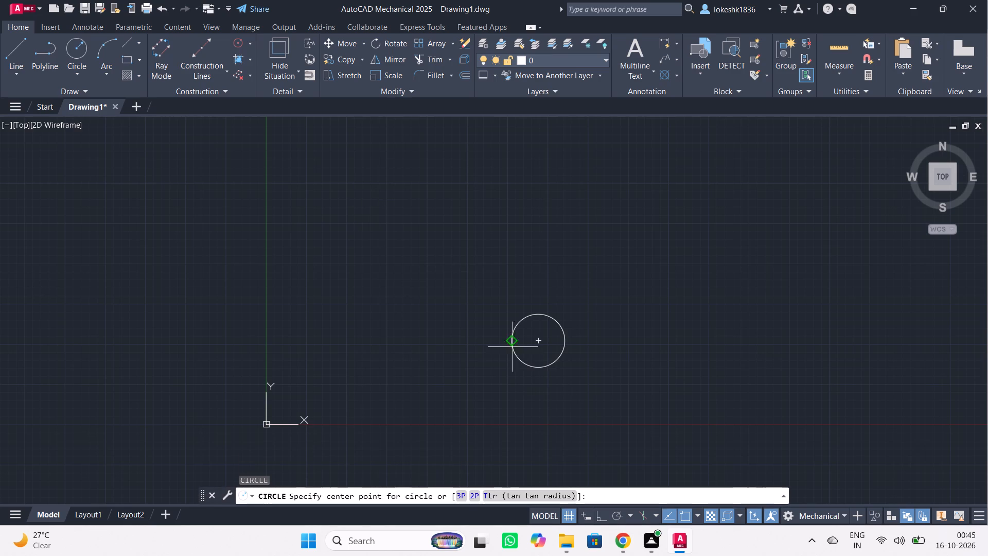
pyautogui.click(540, 339)
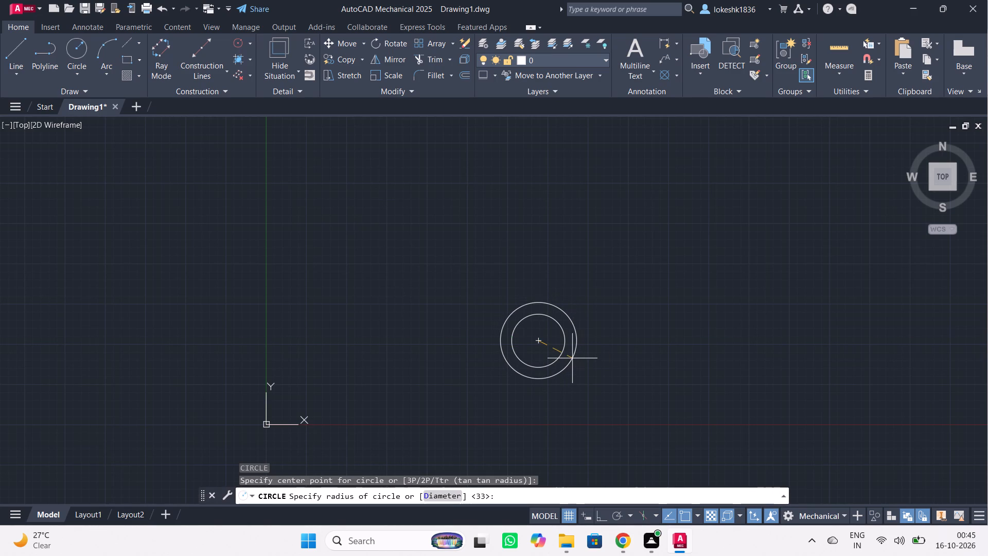
pyautogui.write('15')
pyautogui.press('Return')
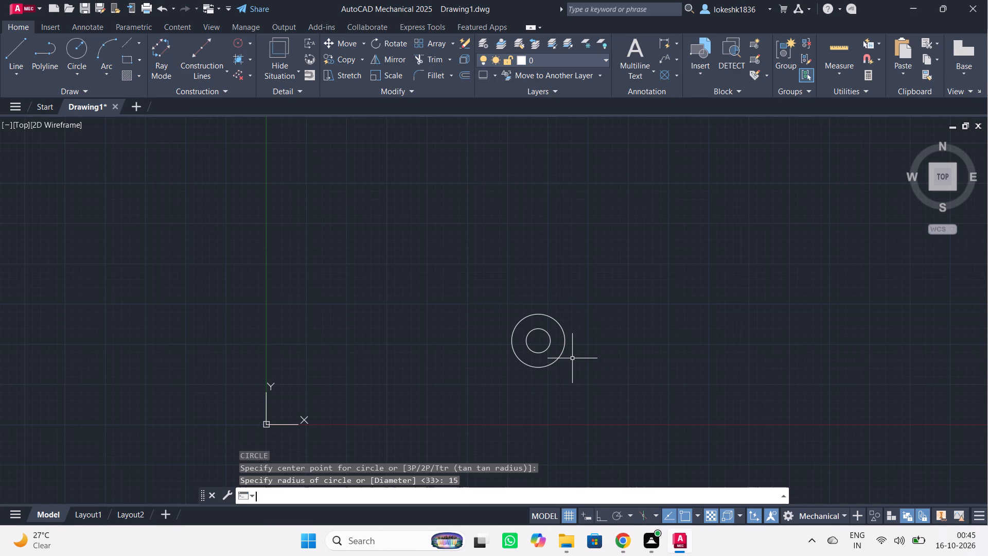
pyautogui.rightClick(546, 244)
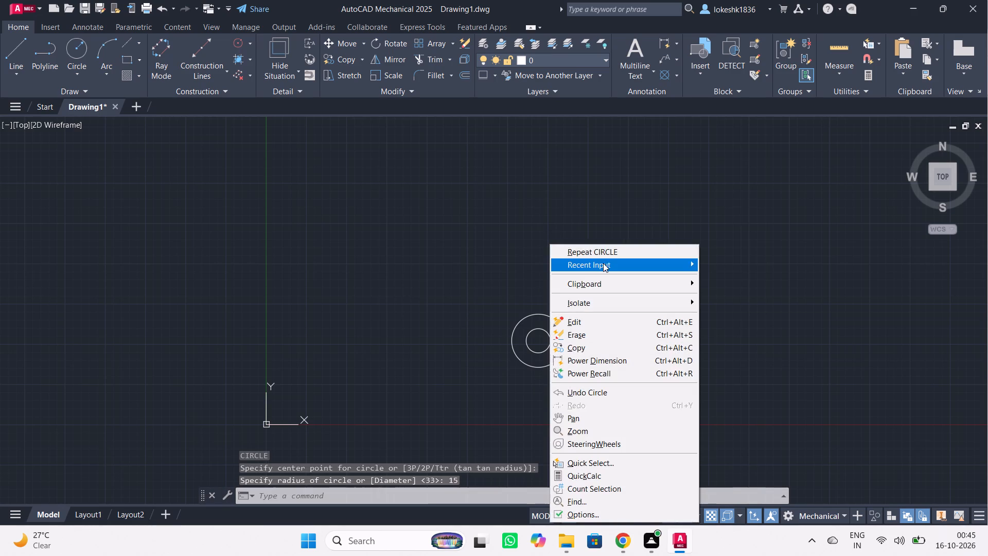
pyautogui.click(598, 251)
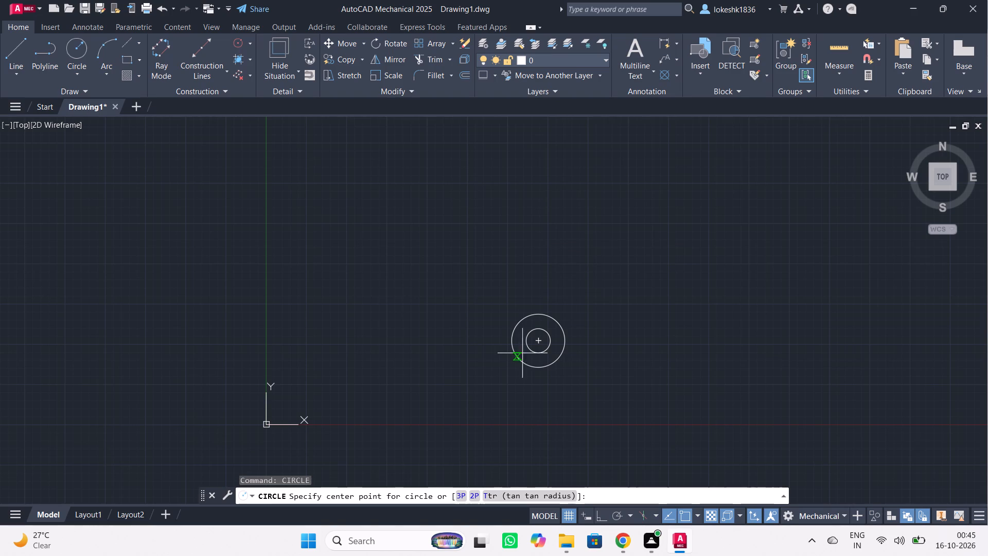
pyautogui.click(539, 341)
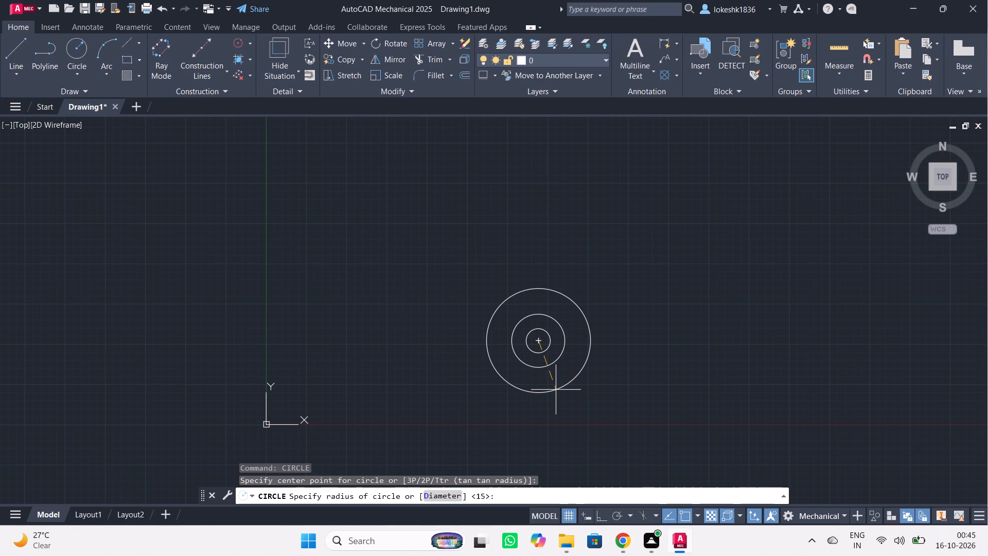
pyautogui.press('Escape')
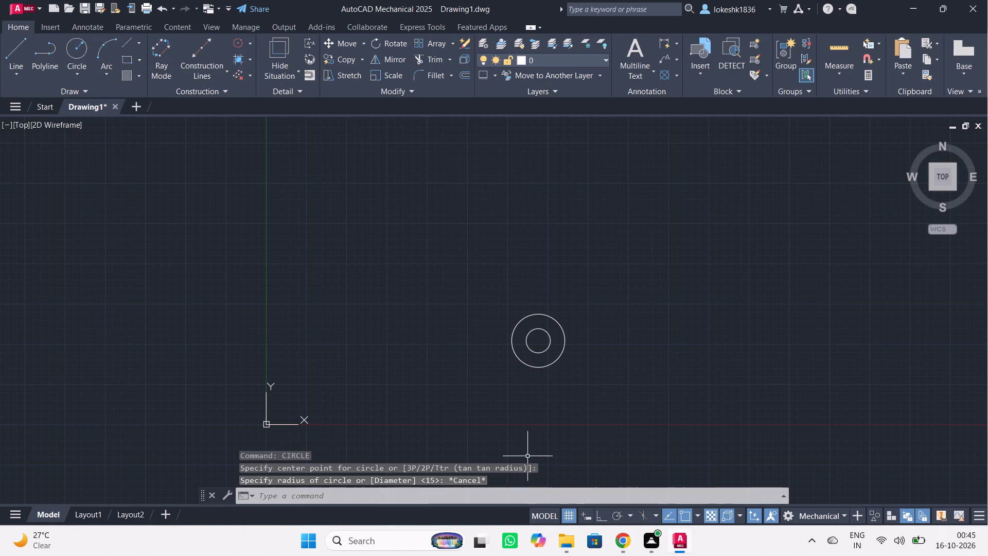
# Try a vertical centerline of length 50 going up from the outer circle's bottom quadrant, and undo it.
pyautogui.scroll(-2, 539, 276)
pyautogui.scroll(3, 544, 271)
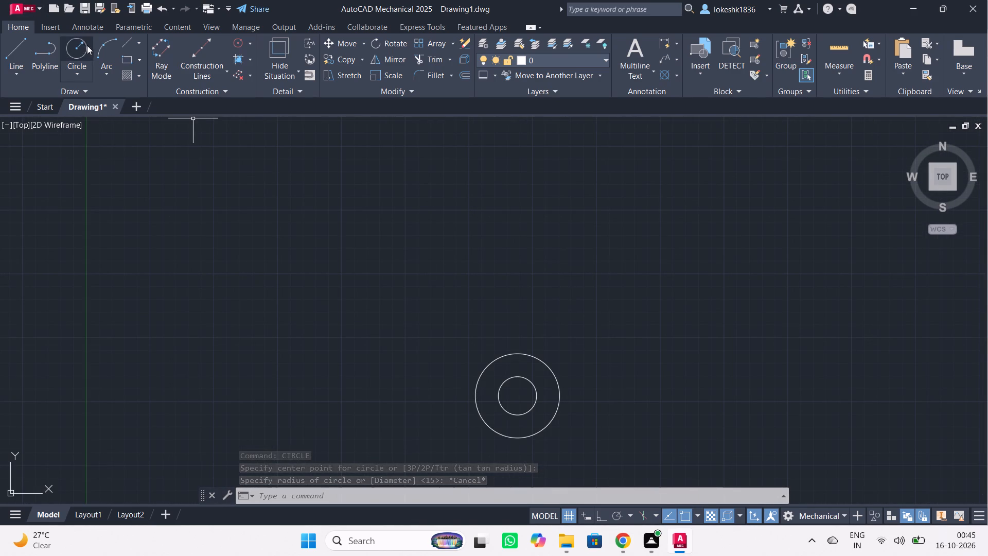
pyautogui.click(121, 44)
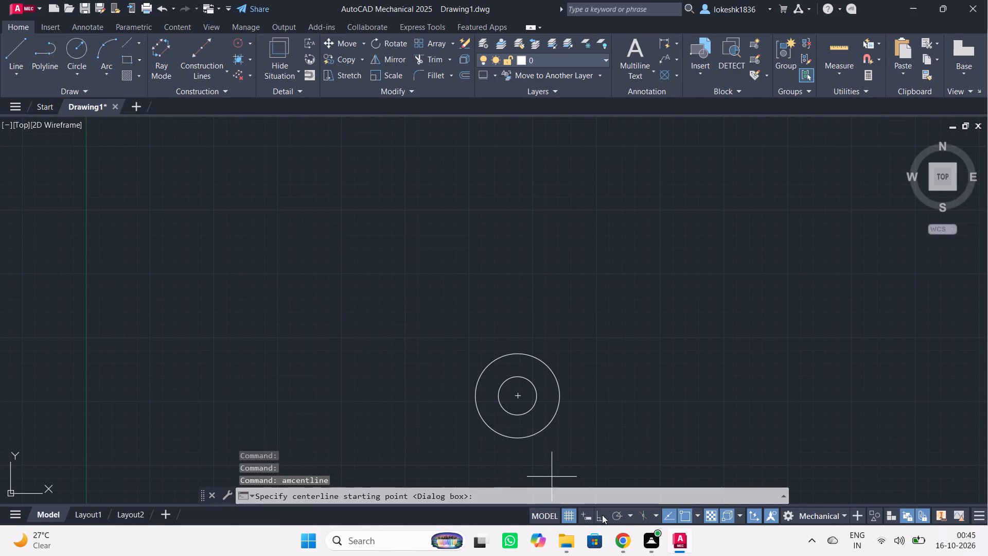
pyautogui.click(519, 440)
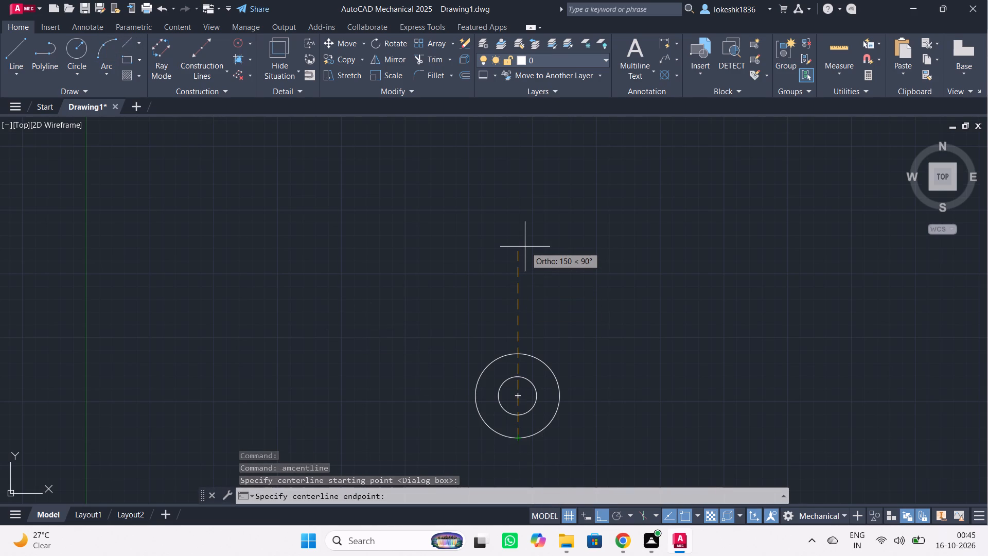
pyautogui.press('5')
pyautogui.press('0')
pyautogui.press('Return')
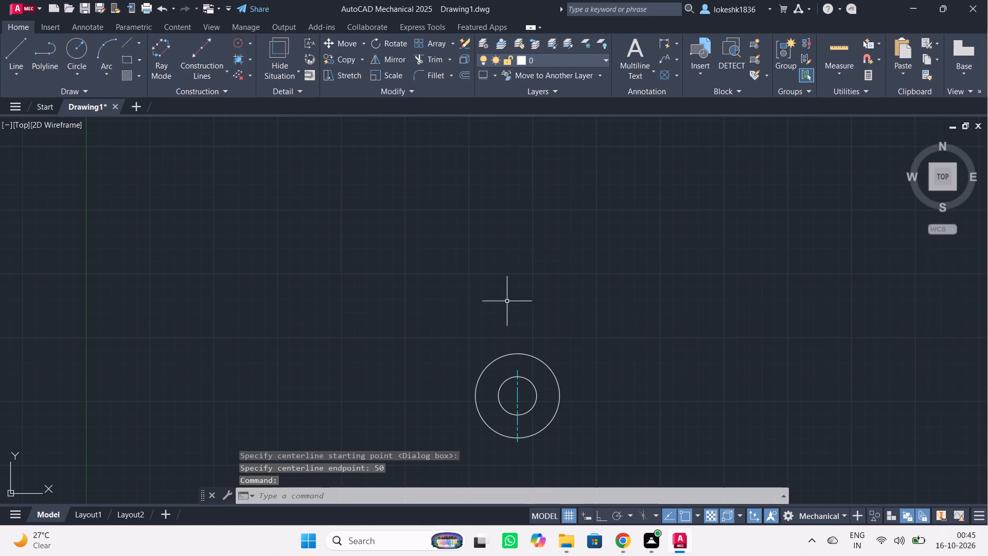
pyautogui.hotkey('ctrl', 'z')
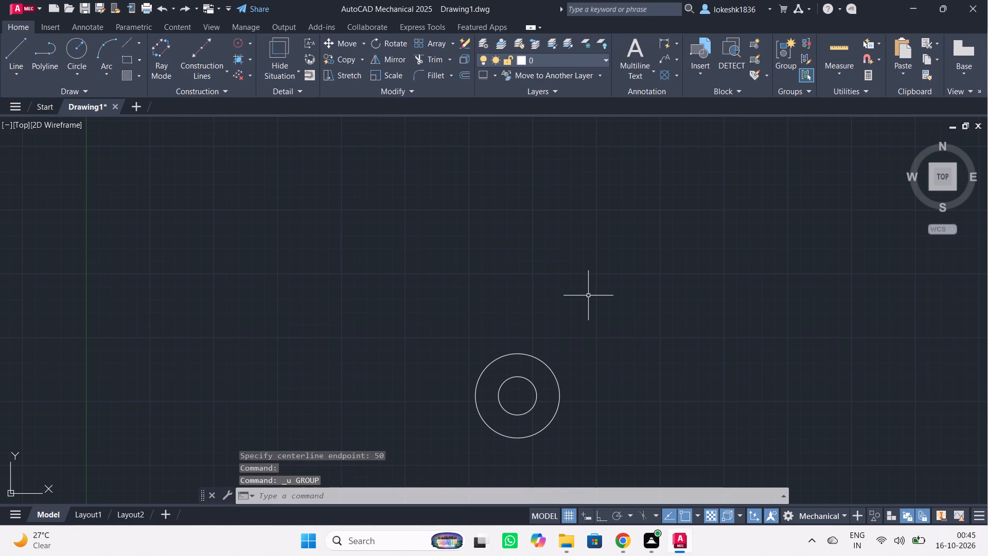
# Draw a vertical line of length 50 upward from the bottom quadrant of the radius 33 circle.
pyautogui.click(20, 56)
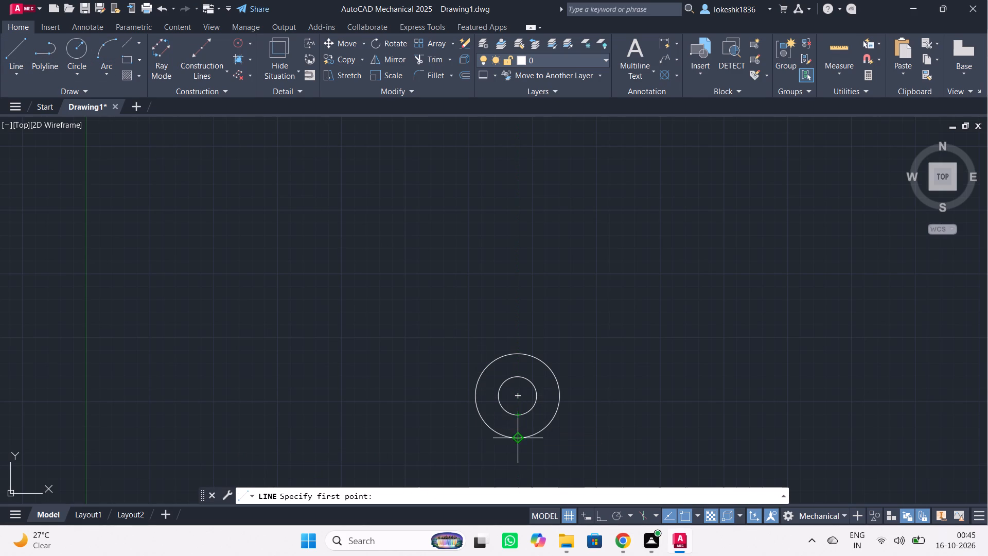
pyautogui.click(518, 441)
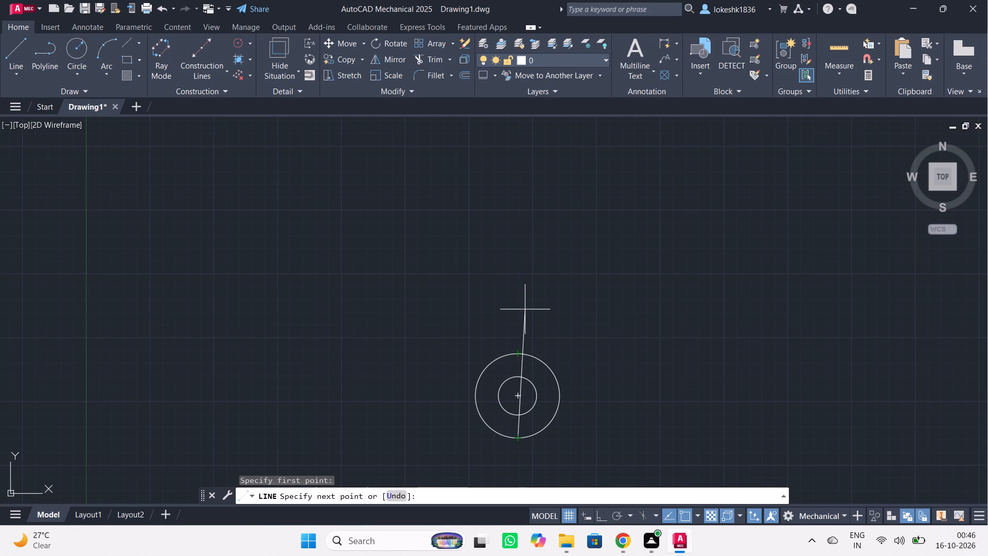
pyautogui.write('50')
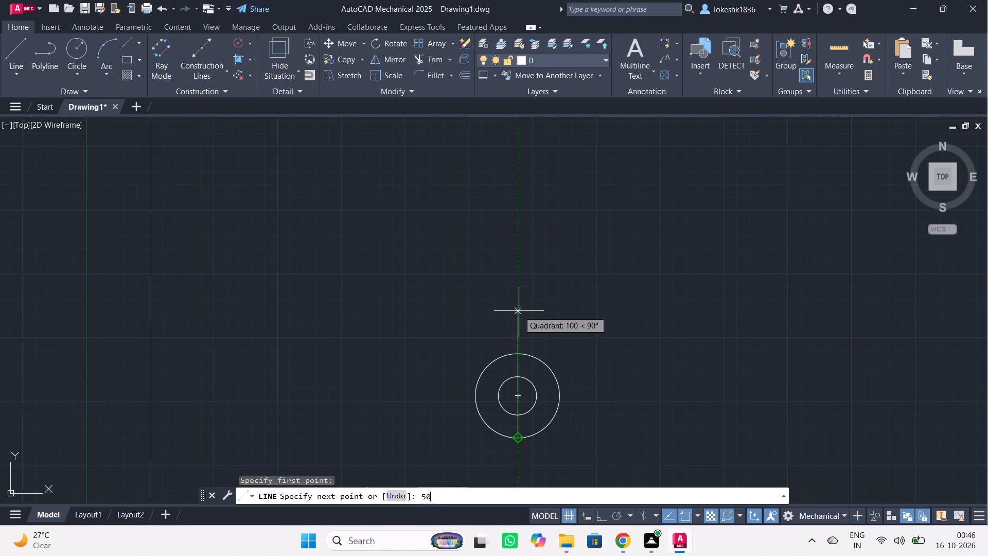
pyautogui.press('Return')
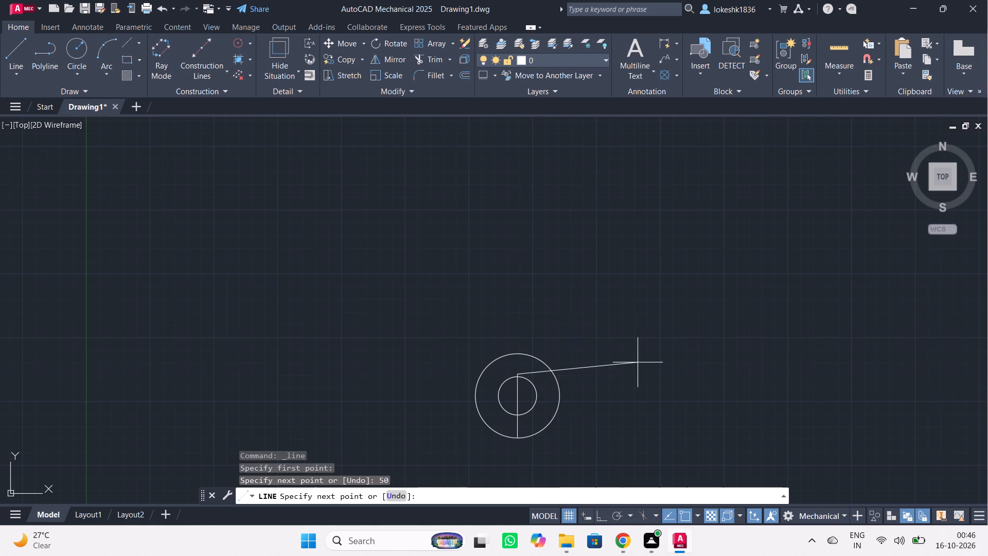
pyautogui.press('Escape')
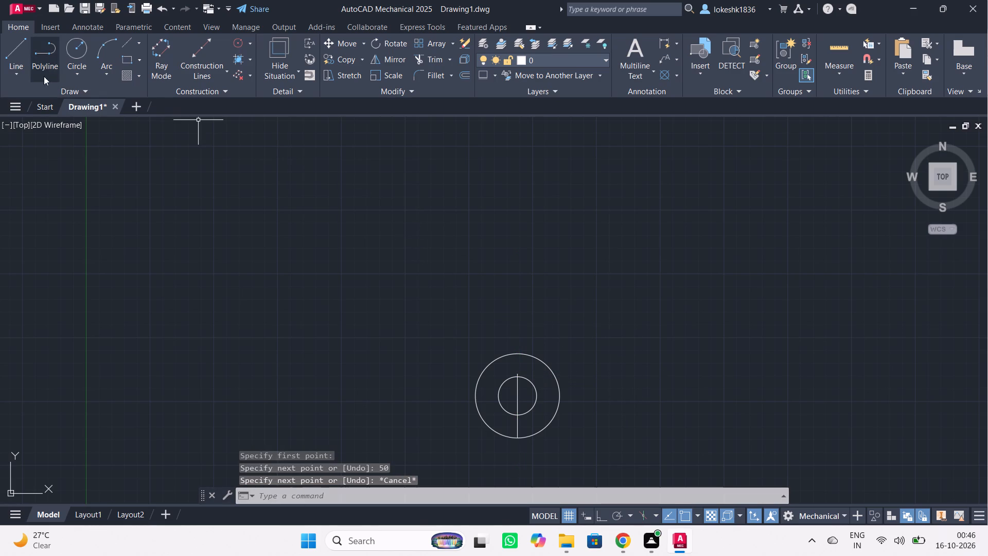
# Draw a circle centred on the upper end of the vertical line and passing through the line's lower end.
pyautogui.click(70, 57)
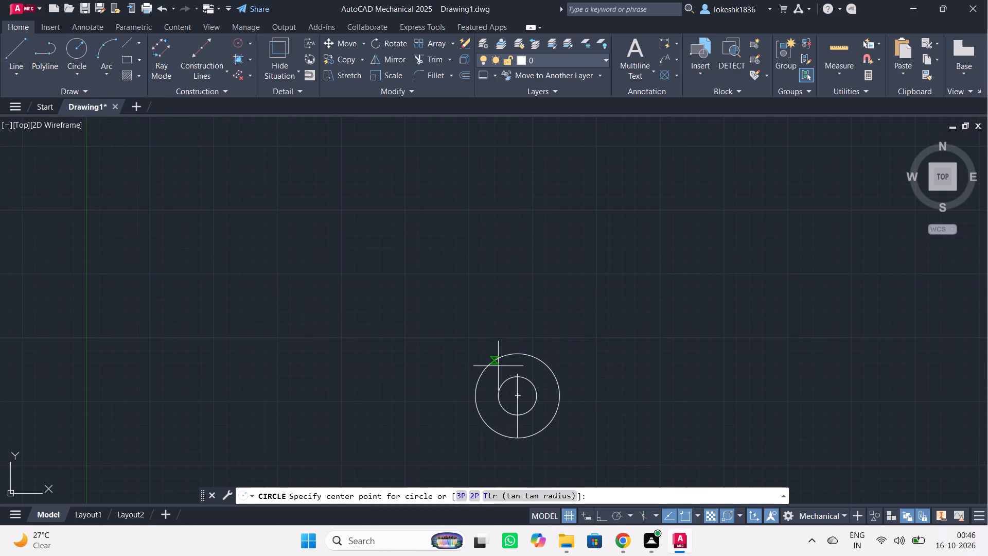
pyautogui.scroll(-2, 511, 371)
pyautogui.scroll(5, 516, 371)
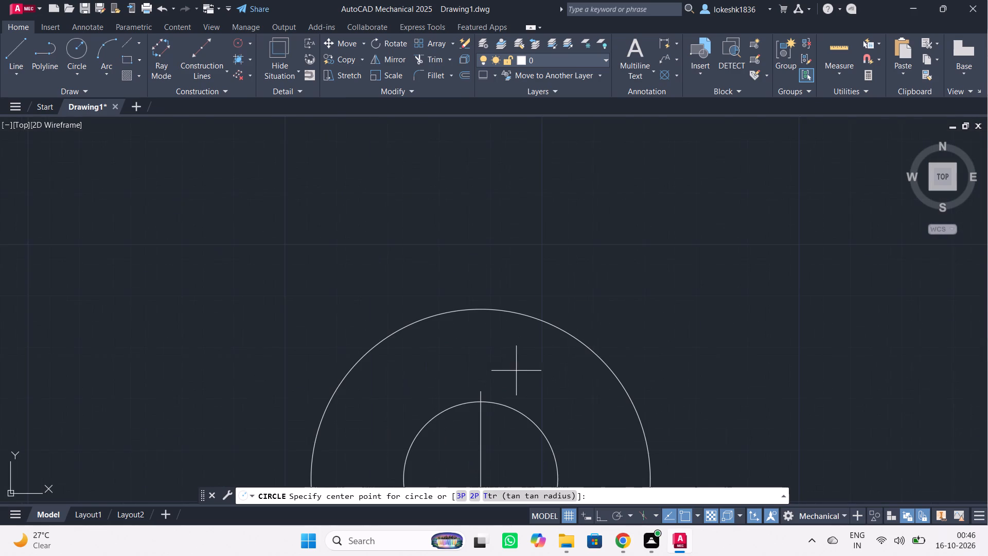
pyautogui.moveTo(516, 378); pyautogui.dragTo(512, 242, button='middle')
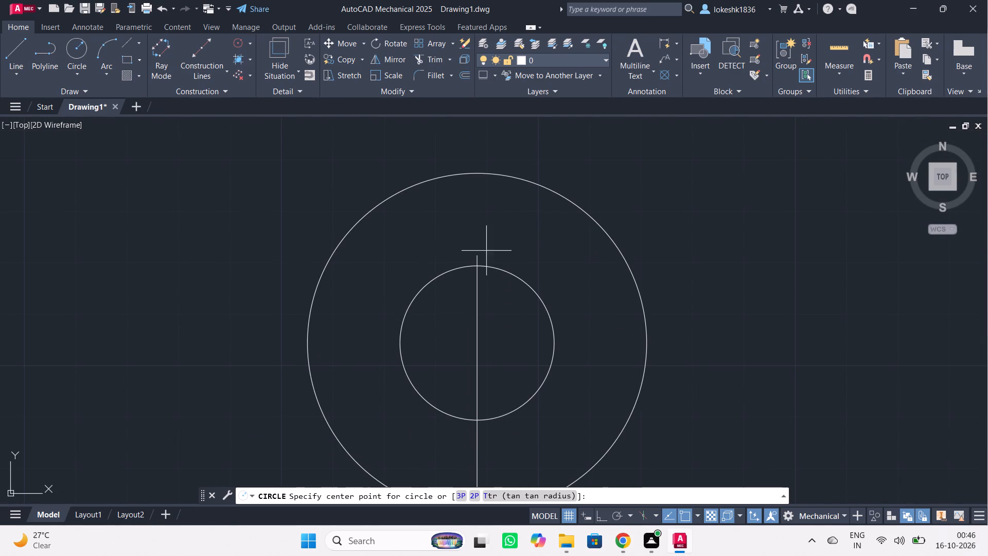
pyautogui.click(478, 253)
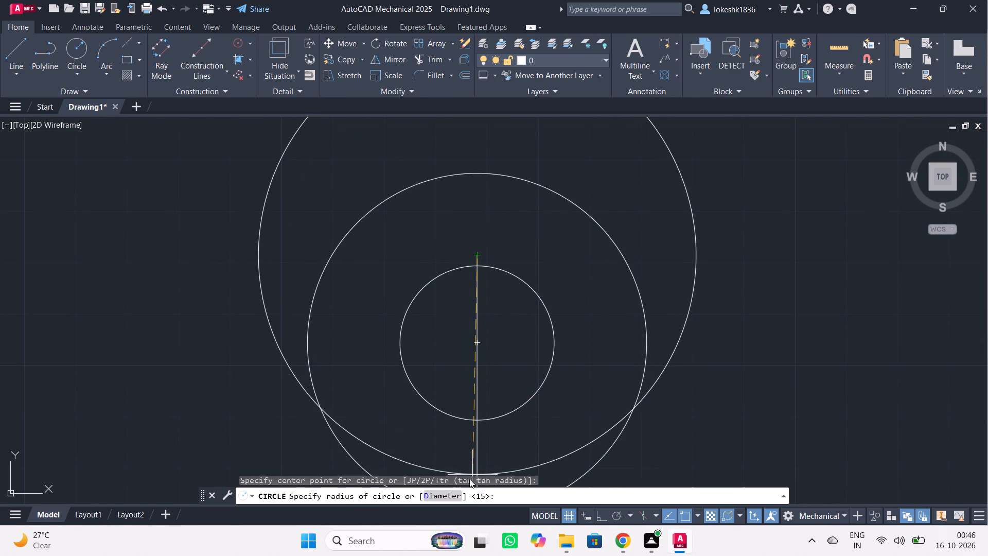
pyautogui.scroll(-1, 469, 479)
pyautogui.moveTo(485, 458); pyautogui.dragTo(462, 344, button='middle')
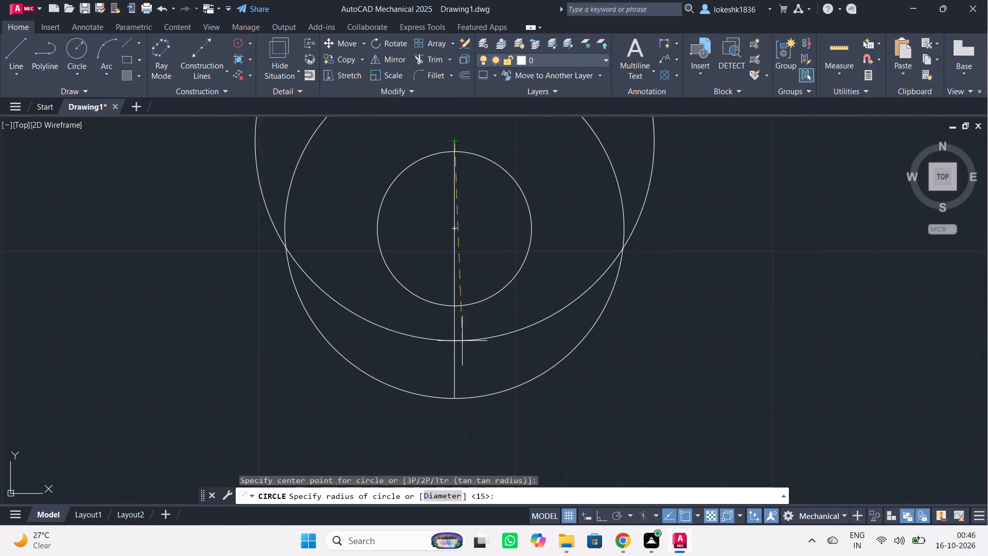
pyautogui.click(454, 398)
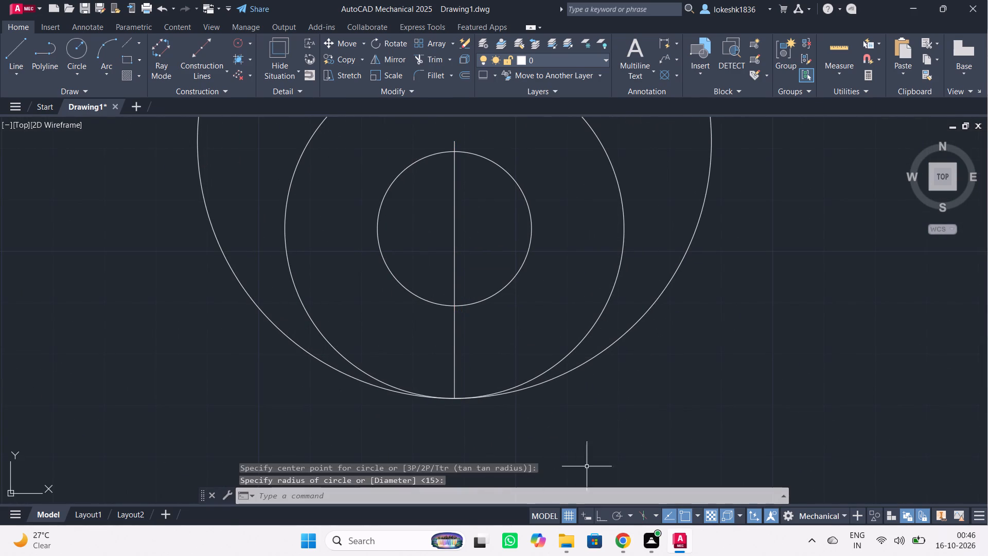
# Delete the vertical line of length 50 that runs through the circles.
pyautogui.scroll(3, 683, 378)
pyautogui.scroll(-2, 687, 372)
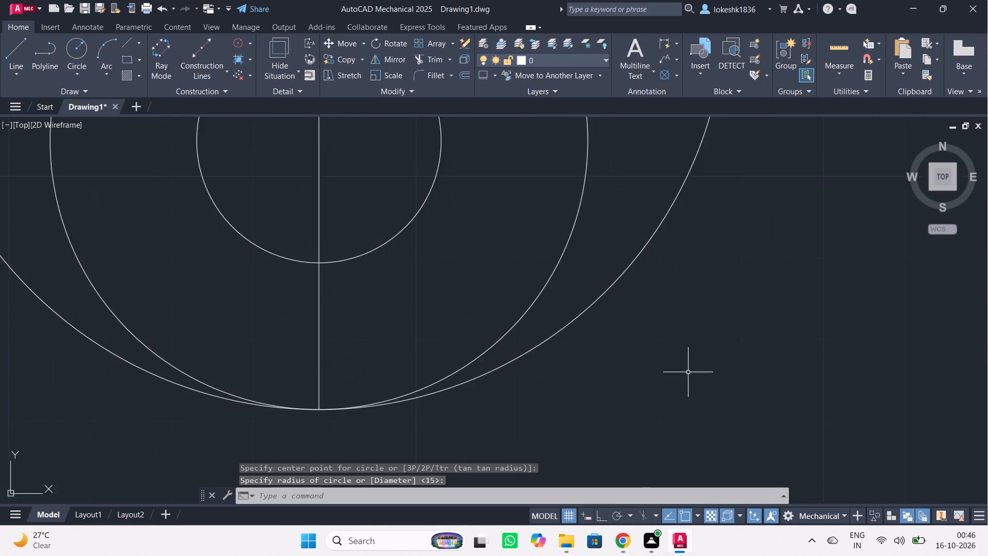
pyautogui.scroll(-4, 688, 372)
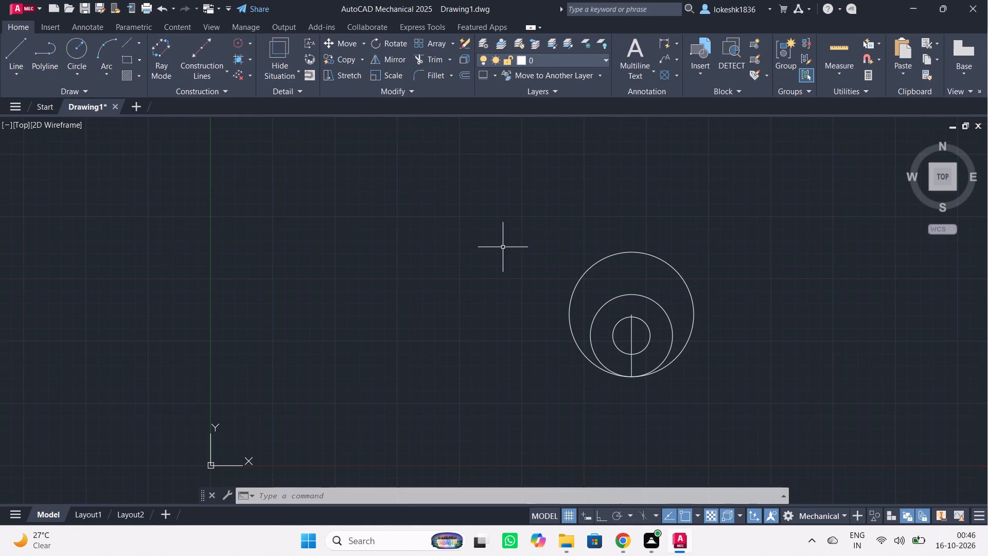
pyautogui.scroll(-1, 624, 334)
pyautogui.scroll(3, 629, 335)
pyautogui.scroll(-2, 638, 334)
pyautogui.scroll(1, 638, 334)
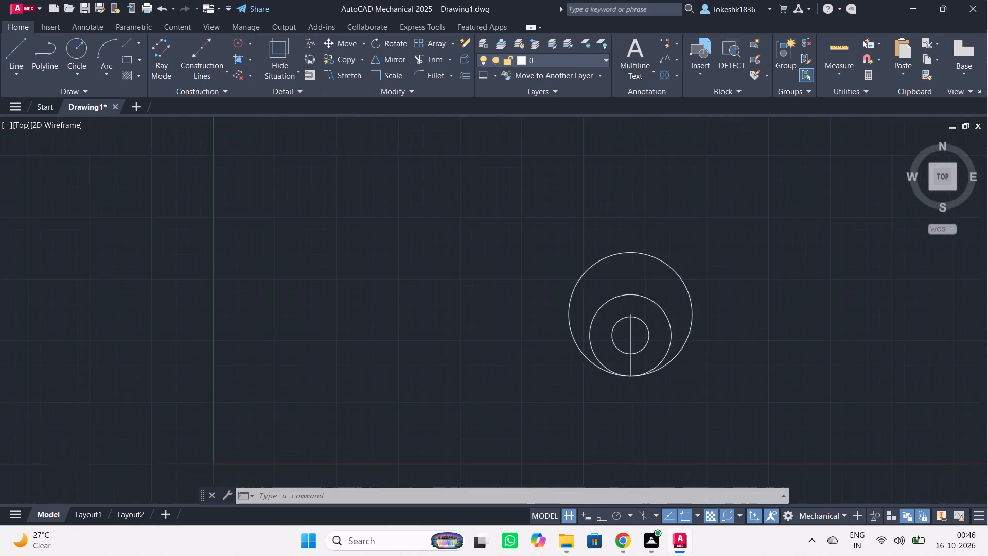
pyautogui.scroll(3, 638, 334)
pyautogui.moveTo(640, 332); pyautogui.dragTo(556, 350)
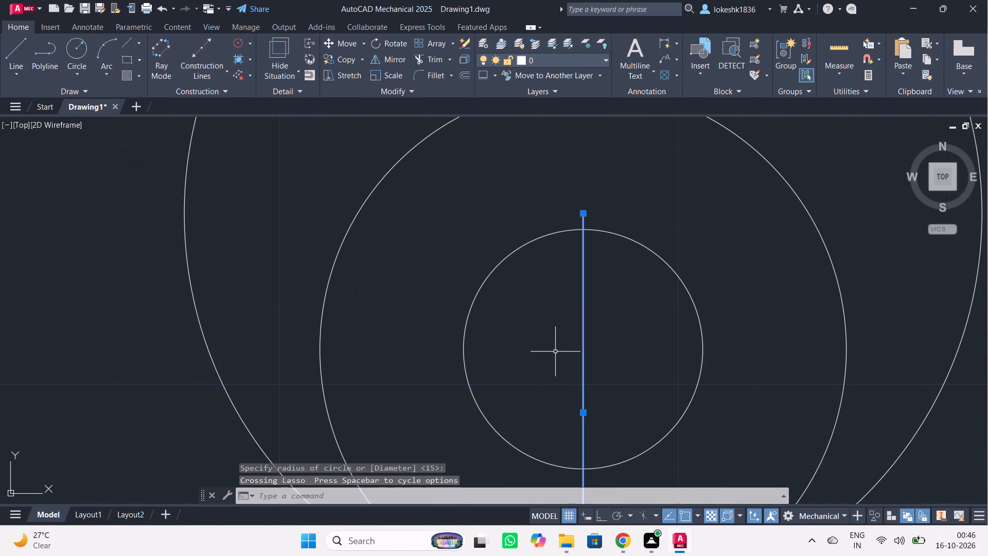
pyautogui.press('Delete')
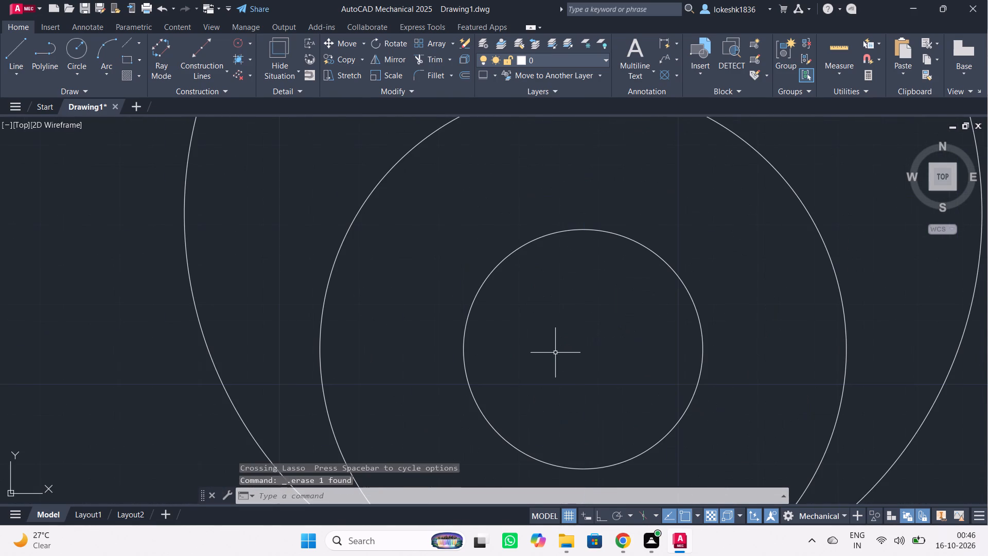
# With Ortho on, draw a vertical line of length 135 upward from the centre of the radius 15 circle.
pyautogui.scroll(-2, 655, 222)
pyautogui.scroll(2, 655, 221)
pyautogui.scroll(-3, 655, 221)
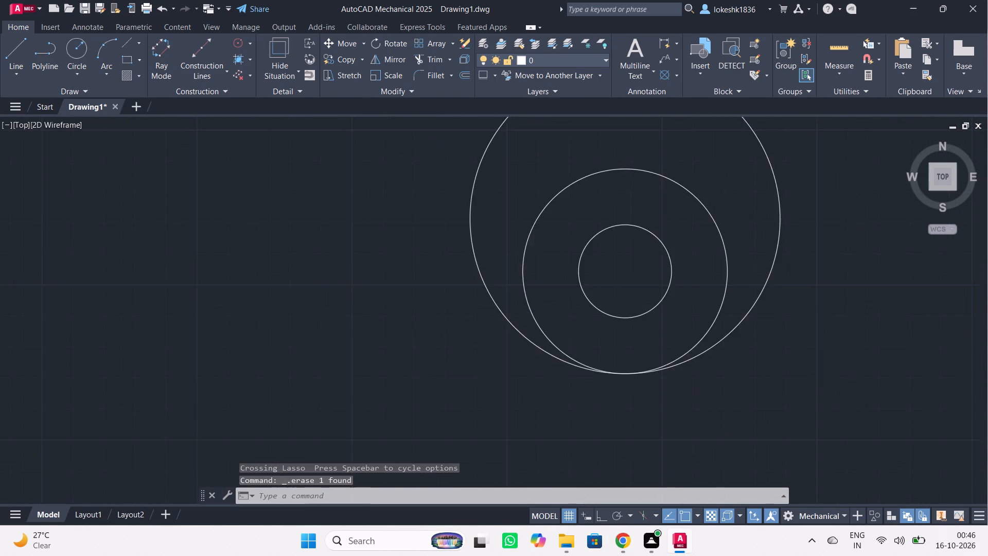
pyautogui.scroll(-2, 655, 221)
pyautogui.scroll(1, 655, 220)
pyautogui.scroll(1, 693, 197)
pyautogui.moveTo(694, 194); pyautogui.dragTo(582, 254, button='middle')
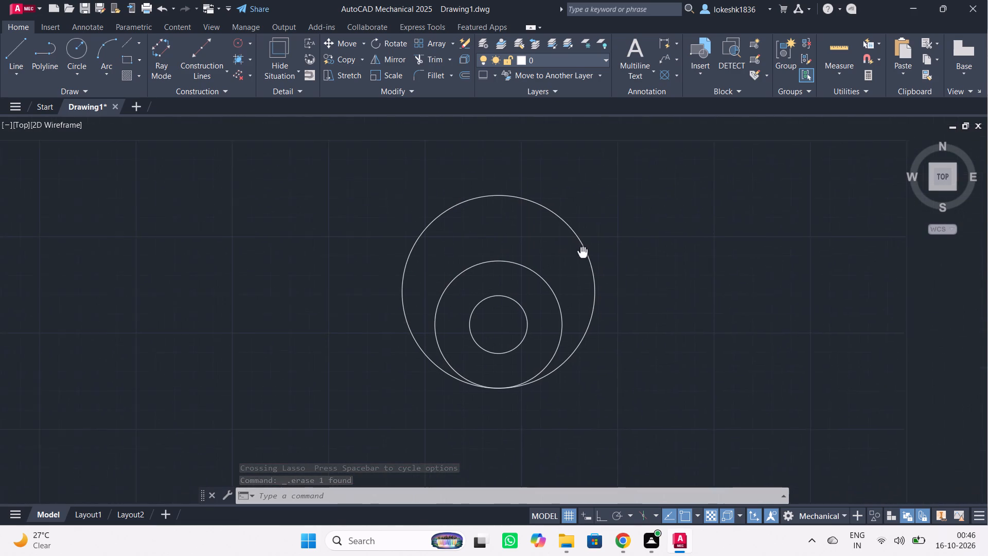
pyautogui.moveTo(582, 254); pyautogui.dragTo(578, 256, button='middle')
pyautogui.click(14, 54)
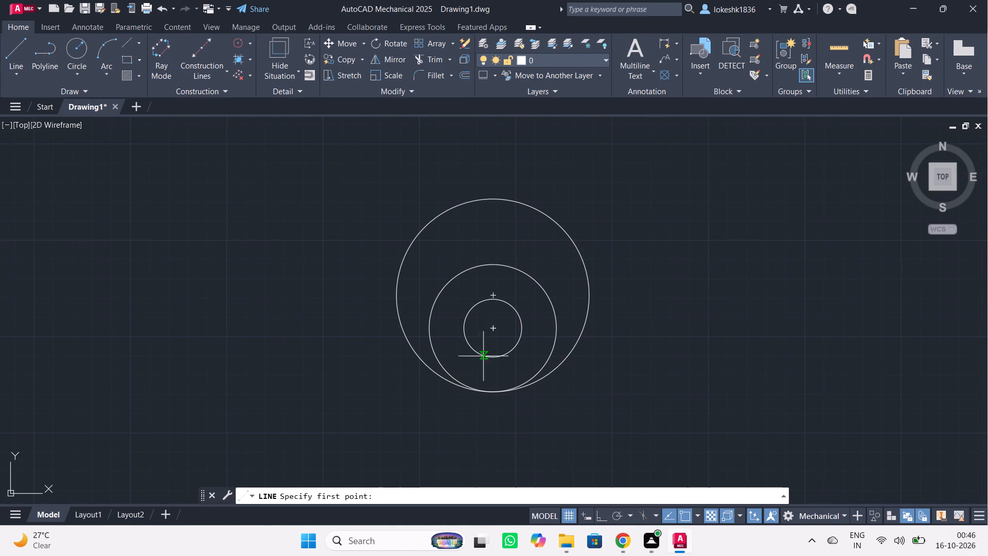
pyautogui.click(496, 331)
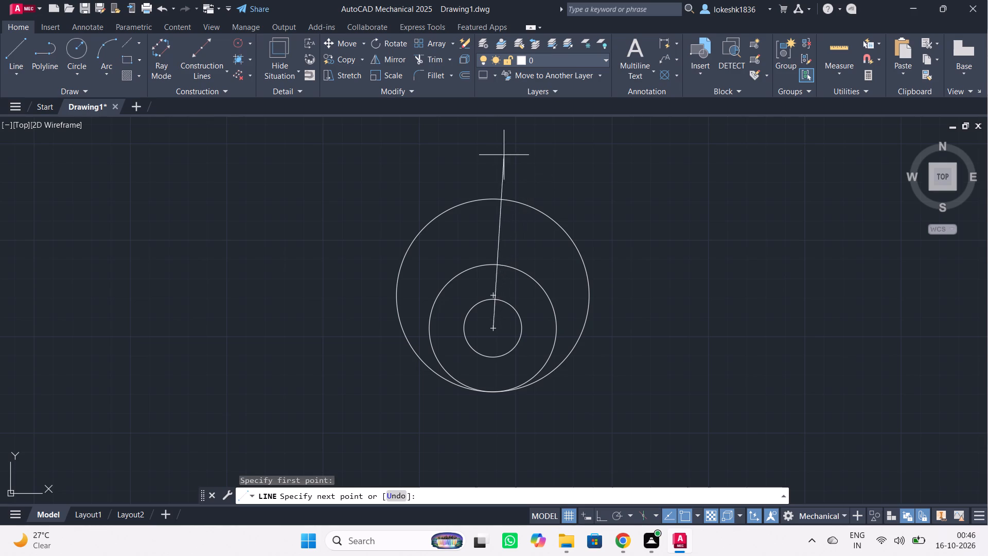
pyautogui.scroll(-1, 510, 139)
pyautogui.scroll(2, 510, 139)
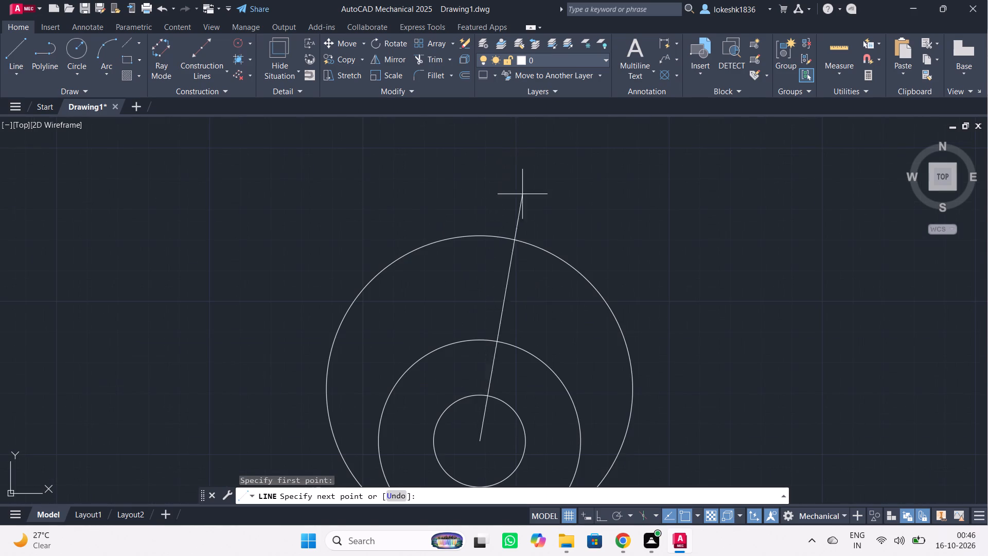
pyautogui.click(601, 518)
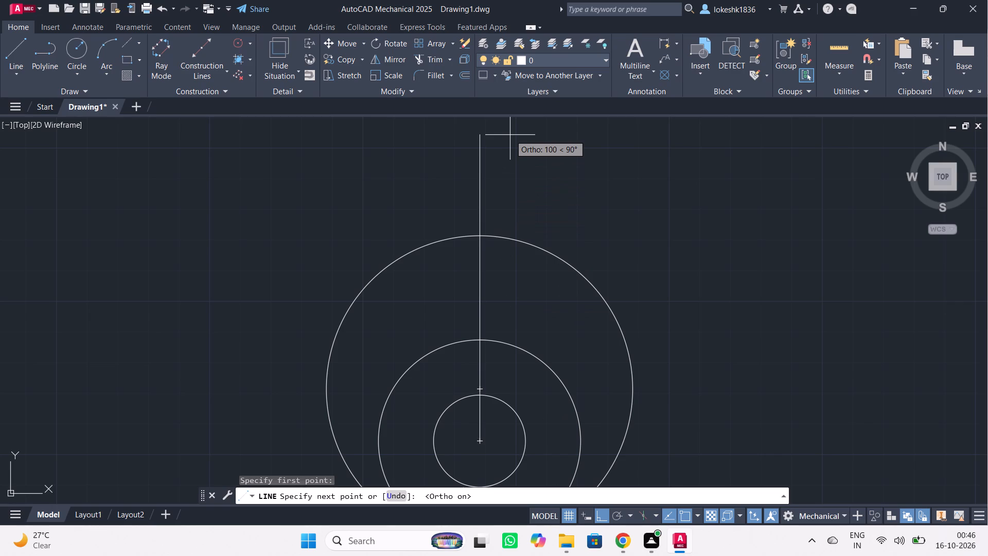
pyautogui.scroll(-1, 510, 135)
pyautogui.scroll(1, 510, 135)
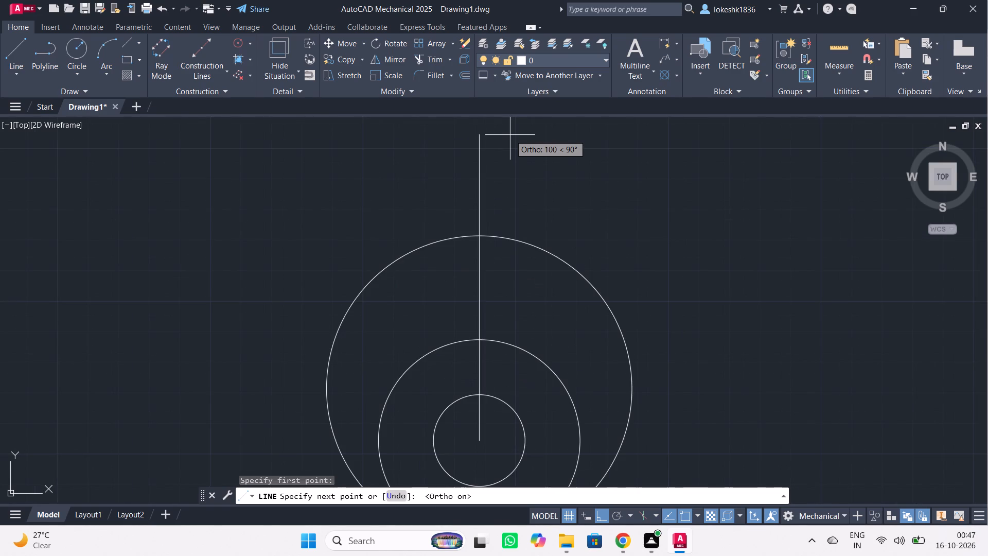
pyautogui.scroll(-3, 510, 135)
pyautogui.moveTo(510, 136); pyautogui.dragTo(485, 309, button='middle')
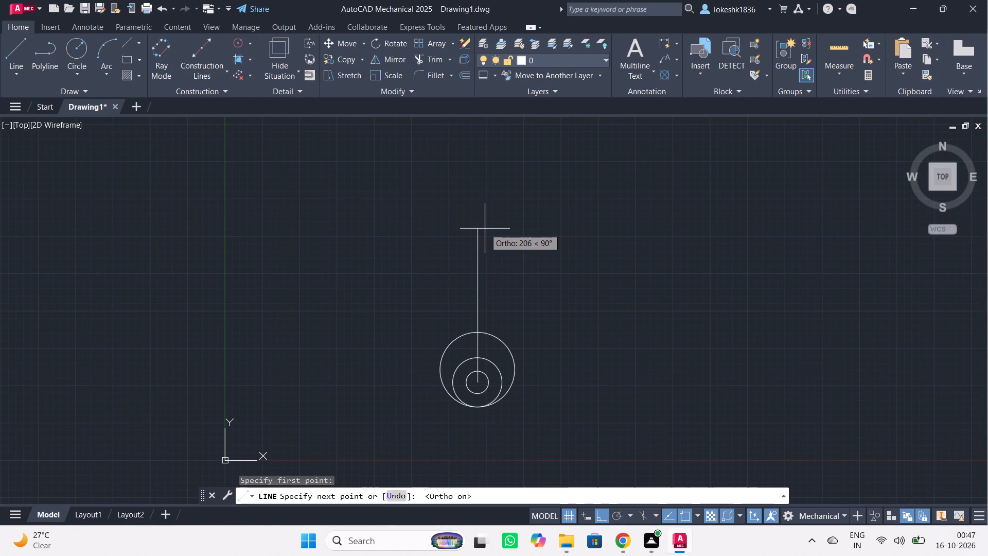
pyautogui.write('135')
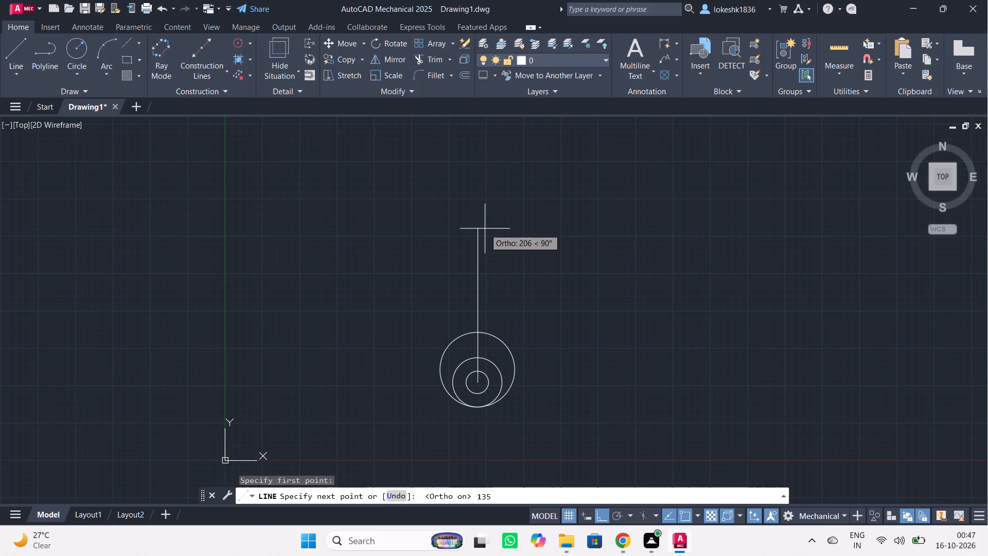
pyautogui.press('Return')
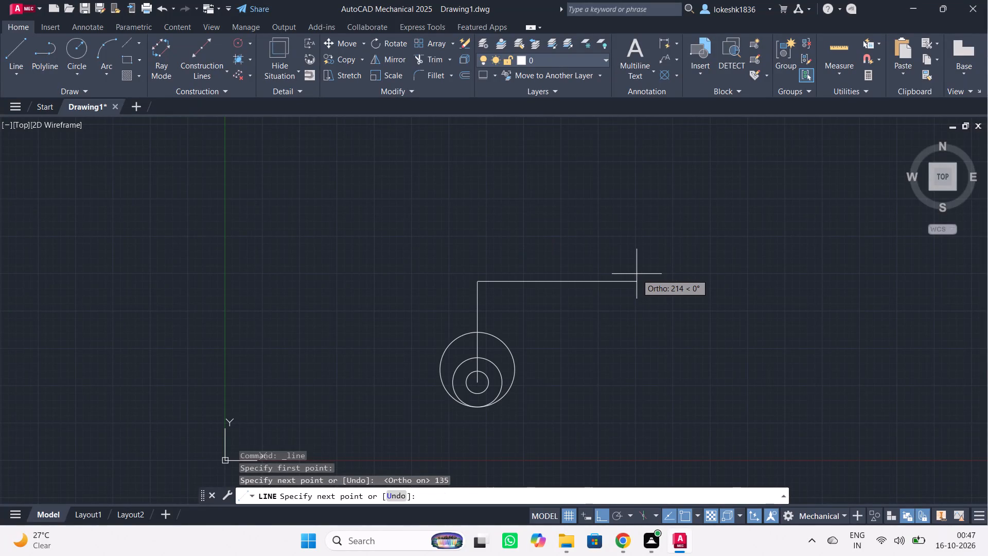
pyautogui.scroll(1, 636, 274)
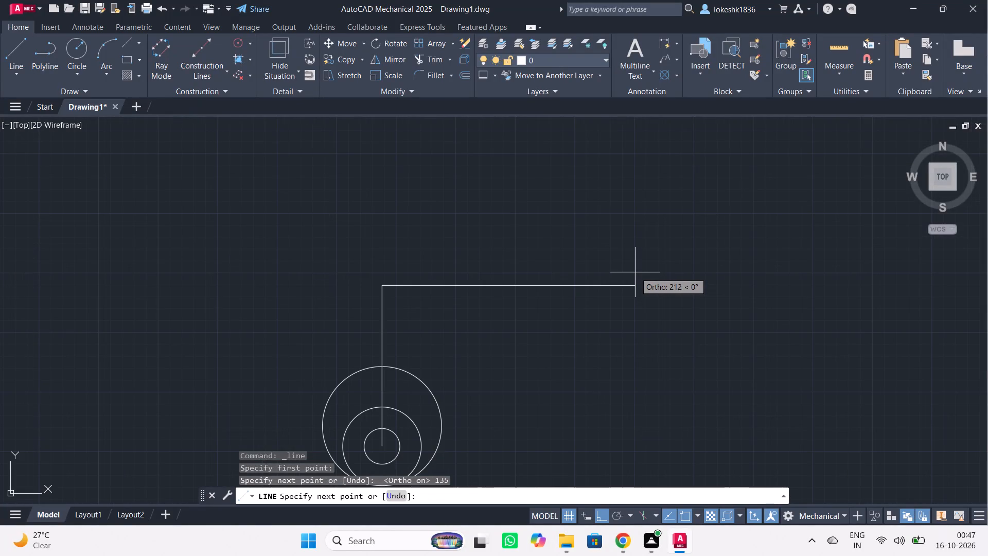
pyautogui.scroll(-1, 635, 272)
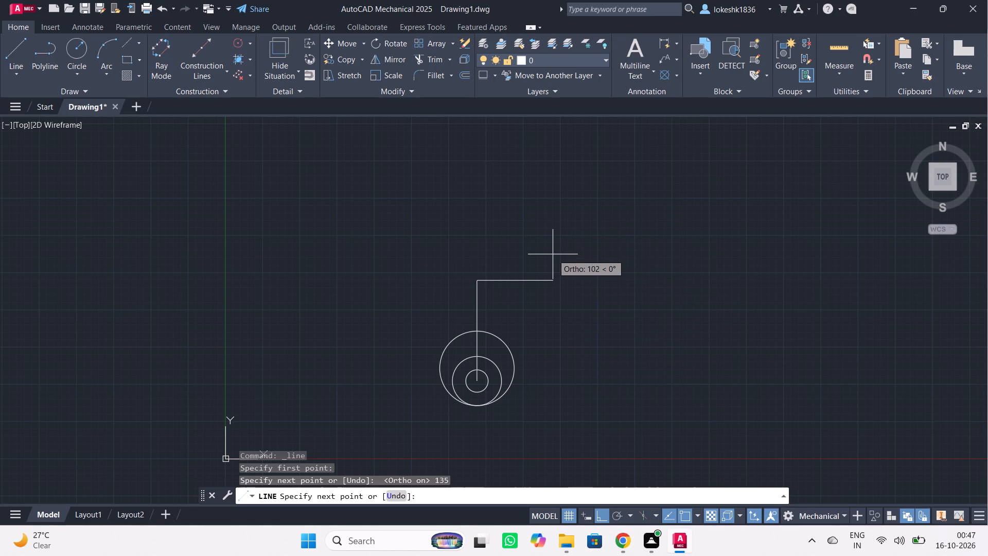
pyautogui.press('Escape')
# Draw a circle of radius 22.5 centred on the upper end of the vertical line.
pyautogui.scroll(-1, 461, 224)
pyautogui.scroll(2, 462, 224)
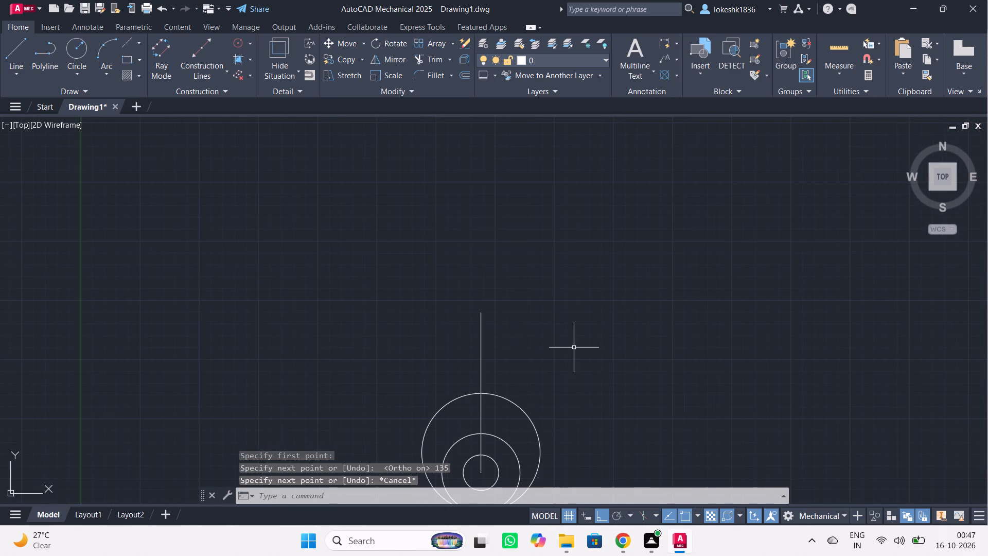
pyautogui.moveTo(559, 287); pyautogui.dragTo(521, 210, button='middle')
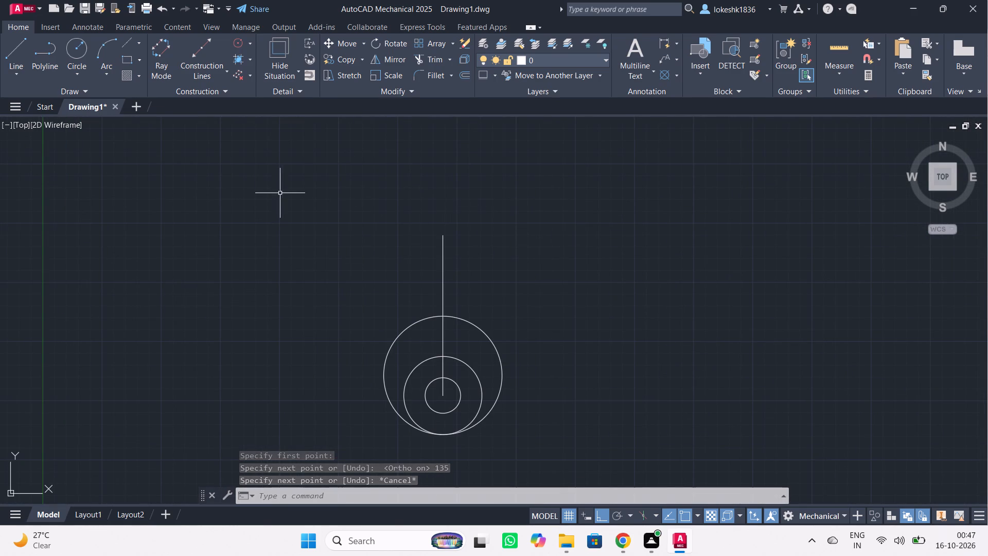
pyautogui.click(67, 46)
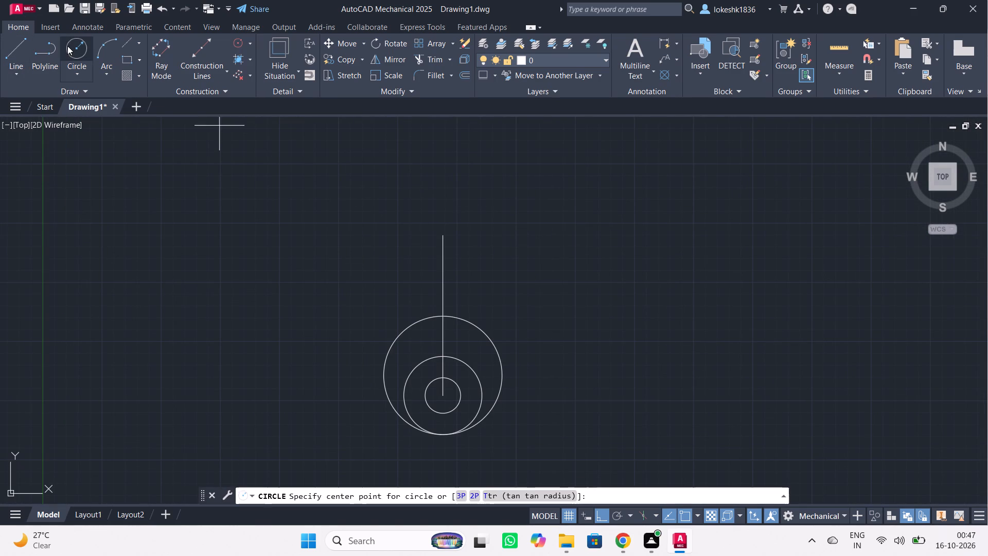
pyautogui.click(447, 233)
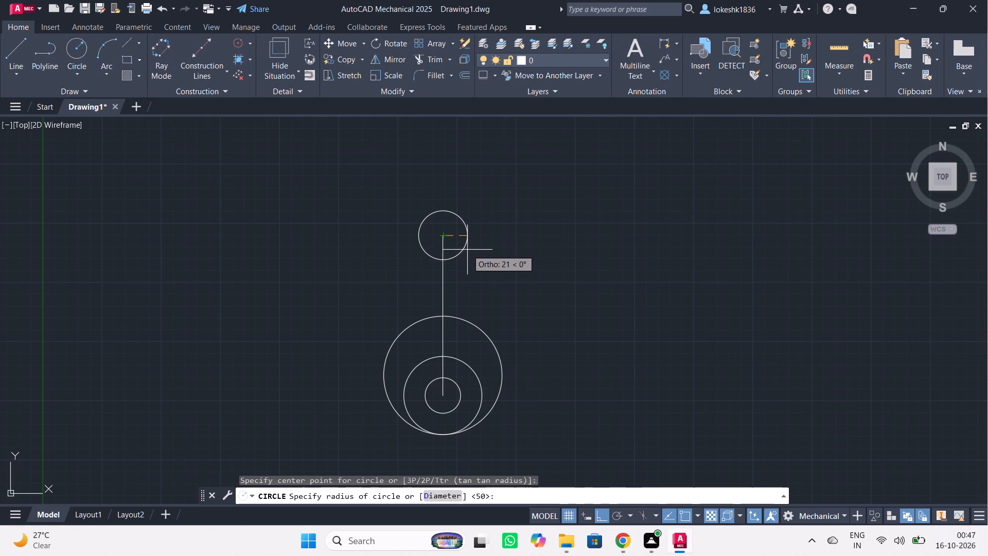
pyautogui.write('22')
pyautogui.press('.')
pyautogui.press('5')
pyautogui.press('Return')
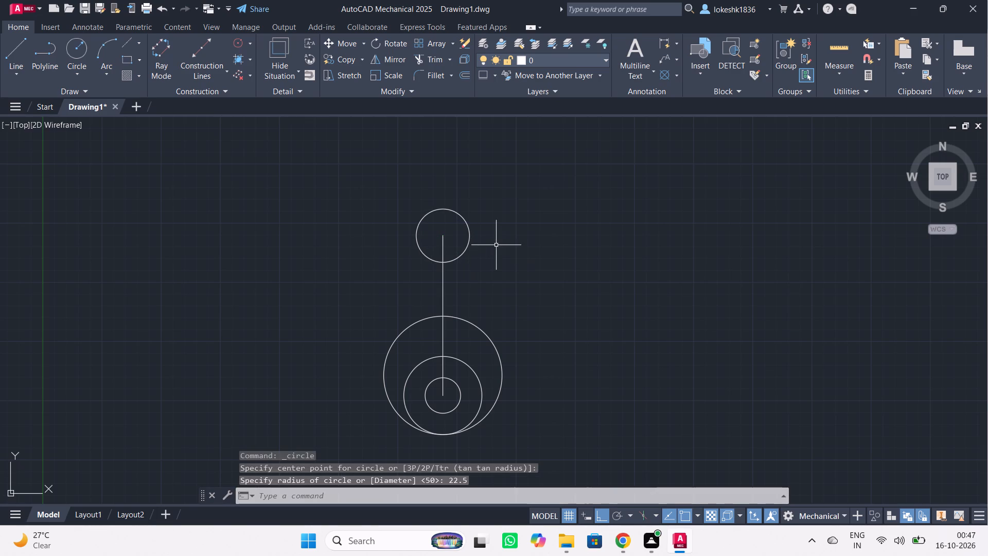
# Draw a concentric circle of radius 34.5 at the upper end of the vertical line.
pyautogui.press('Return')
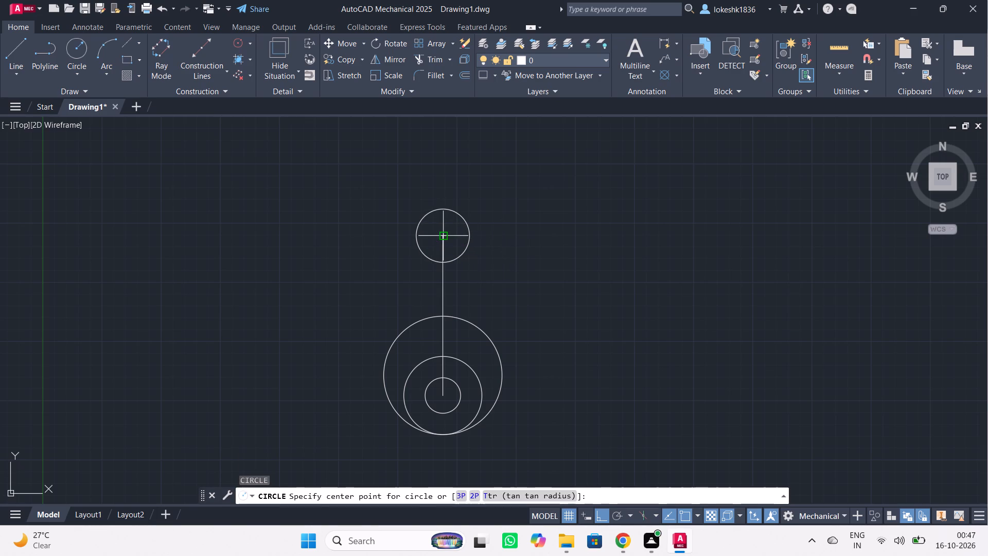
pyautogui.click(445, 237)
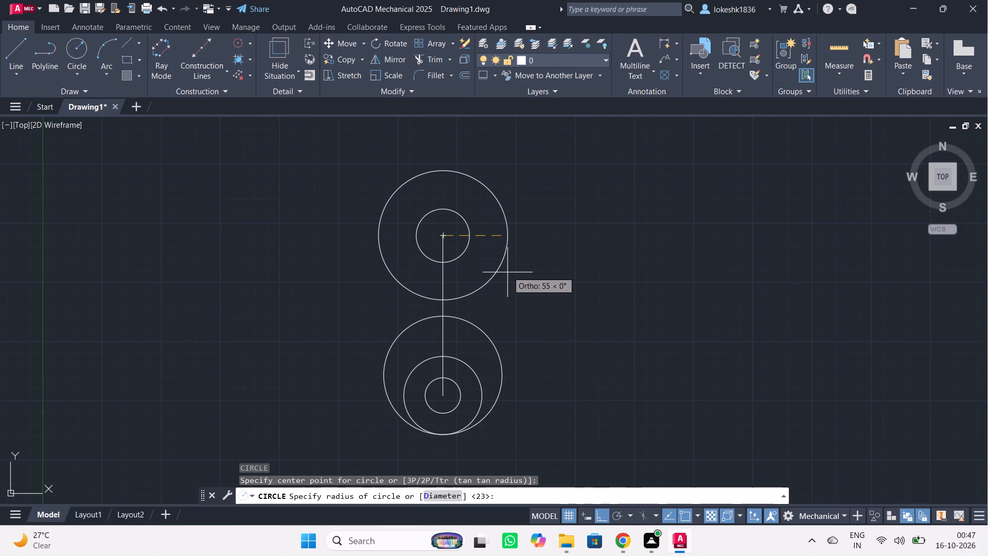
pyautogui.write('34')
pyautogui.write('.5')
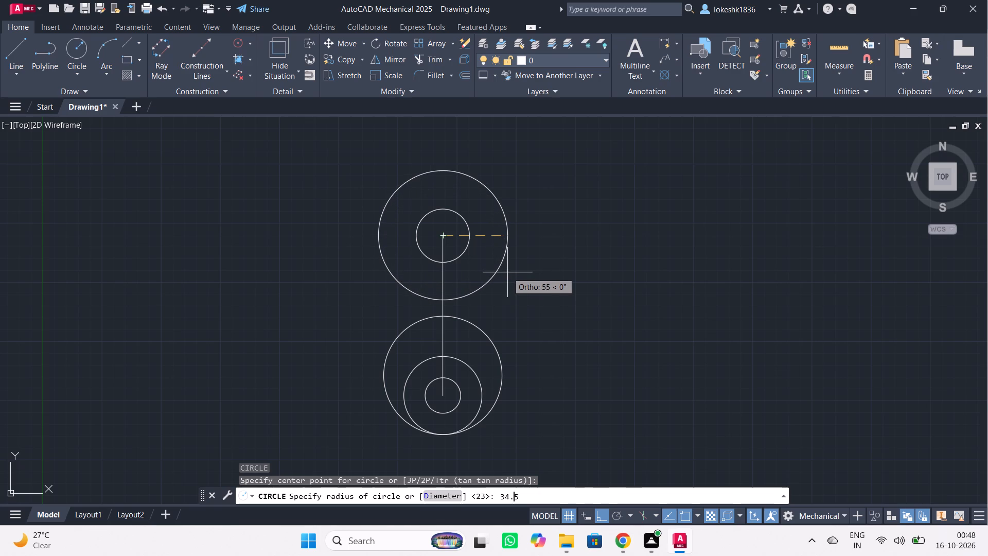
pyautogui.press('Return')
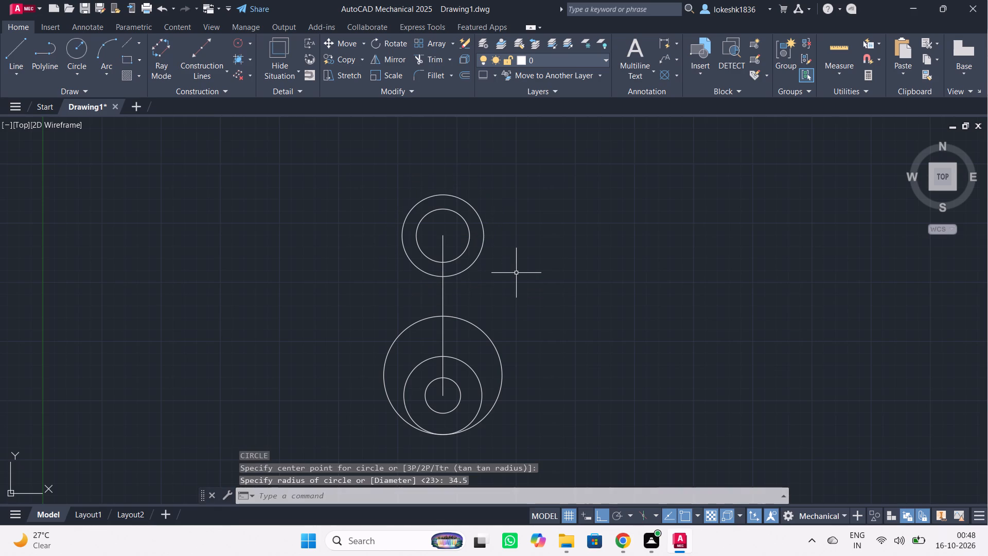
# Draw a third concentric circle of radius 50 at the upper end of the vertical line.
pyautogui.press('Return')
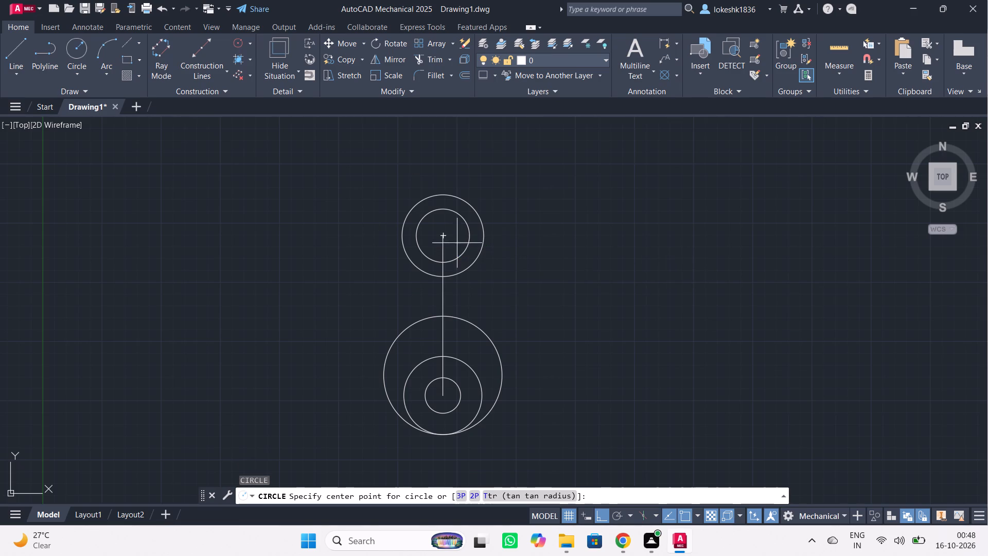
pyautogui.click(441, 235)
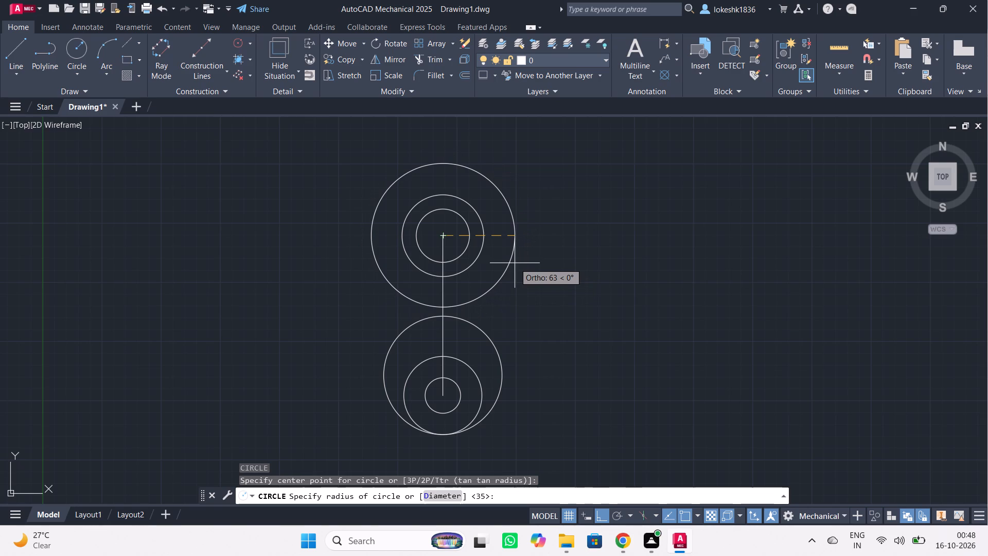
pyautogui.write('50')
pyautogui.press('Return')
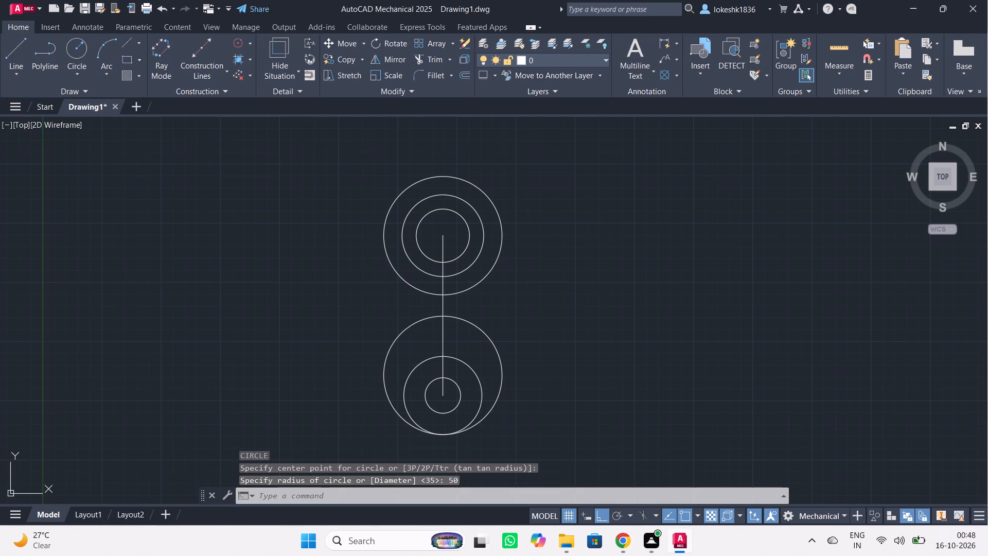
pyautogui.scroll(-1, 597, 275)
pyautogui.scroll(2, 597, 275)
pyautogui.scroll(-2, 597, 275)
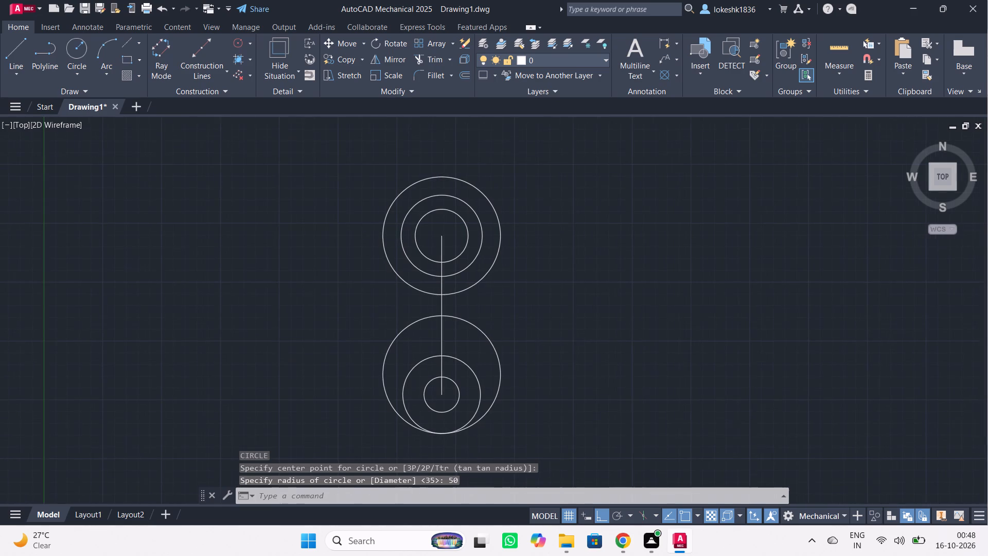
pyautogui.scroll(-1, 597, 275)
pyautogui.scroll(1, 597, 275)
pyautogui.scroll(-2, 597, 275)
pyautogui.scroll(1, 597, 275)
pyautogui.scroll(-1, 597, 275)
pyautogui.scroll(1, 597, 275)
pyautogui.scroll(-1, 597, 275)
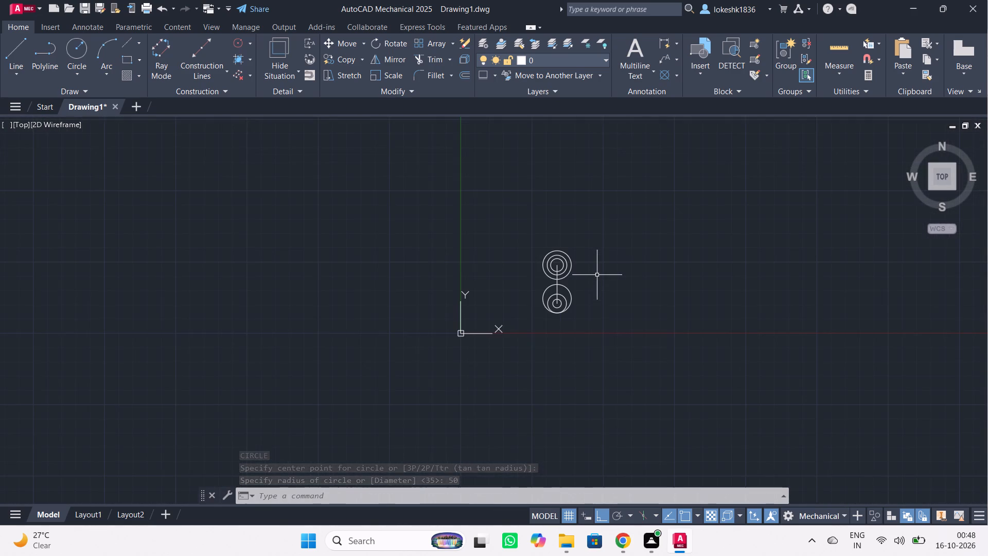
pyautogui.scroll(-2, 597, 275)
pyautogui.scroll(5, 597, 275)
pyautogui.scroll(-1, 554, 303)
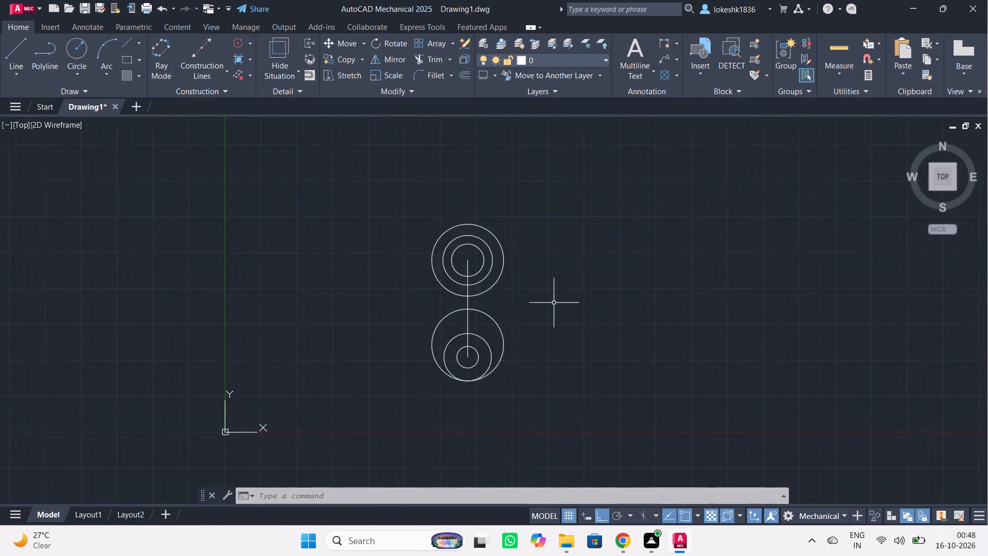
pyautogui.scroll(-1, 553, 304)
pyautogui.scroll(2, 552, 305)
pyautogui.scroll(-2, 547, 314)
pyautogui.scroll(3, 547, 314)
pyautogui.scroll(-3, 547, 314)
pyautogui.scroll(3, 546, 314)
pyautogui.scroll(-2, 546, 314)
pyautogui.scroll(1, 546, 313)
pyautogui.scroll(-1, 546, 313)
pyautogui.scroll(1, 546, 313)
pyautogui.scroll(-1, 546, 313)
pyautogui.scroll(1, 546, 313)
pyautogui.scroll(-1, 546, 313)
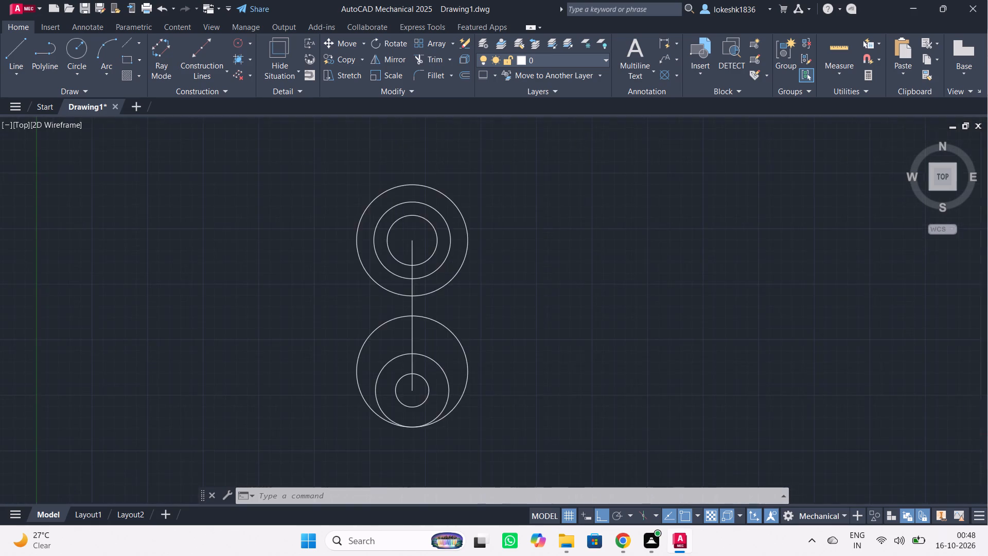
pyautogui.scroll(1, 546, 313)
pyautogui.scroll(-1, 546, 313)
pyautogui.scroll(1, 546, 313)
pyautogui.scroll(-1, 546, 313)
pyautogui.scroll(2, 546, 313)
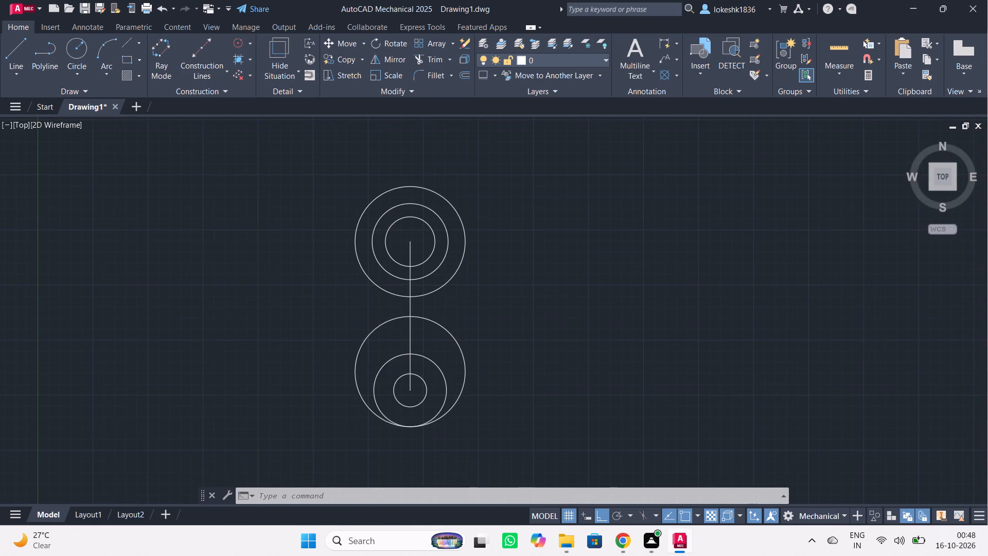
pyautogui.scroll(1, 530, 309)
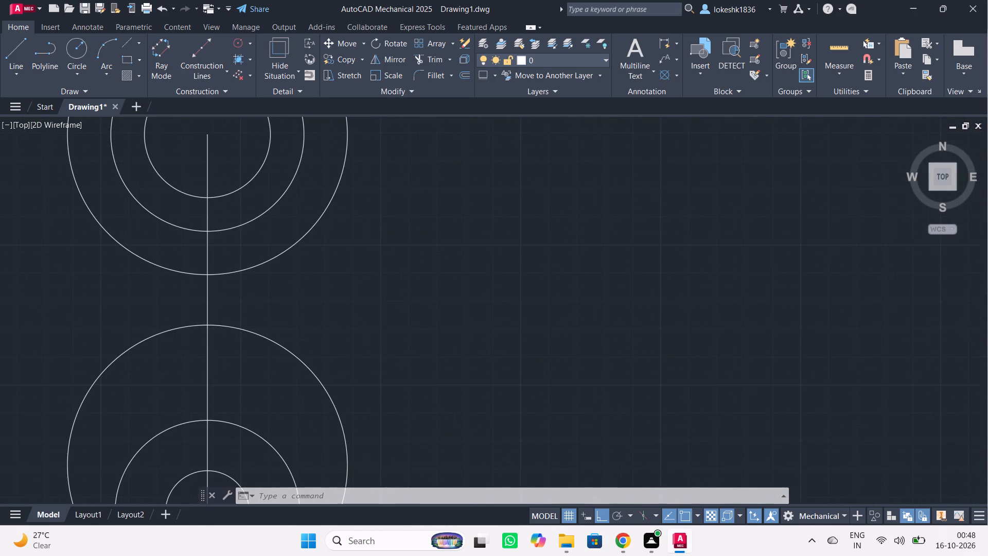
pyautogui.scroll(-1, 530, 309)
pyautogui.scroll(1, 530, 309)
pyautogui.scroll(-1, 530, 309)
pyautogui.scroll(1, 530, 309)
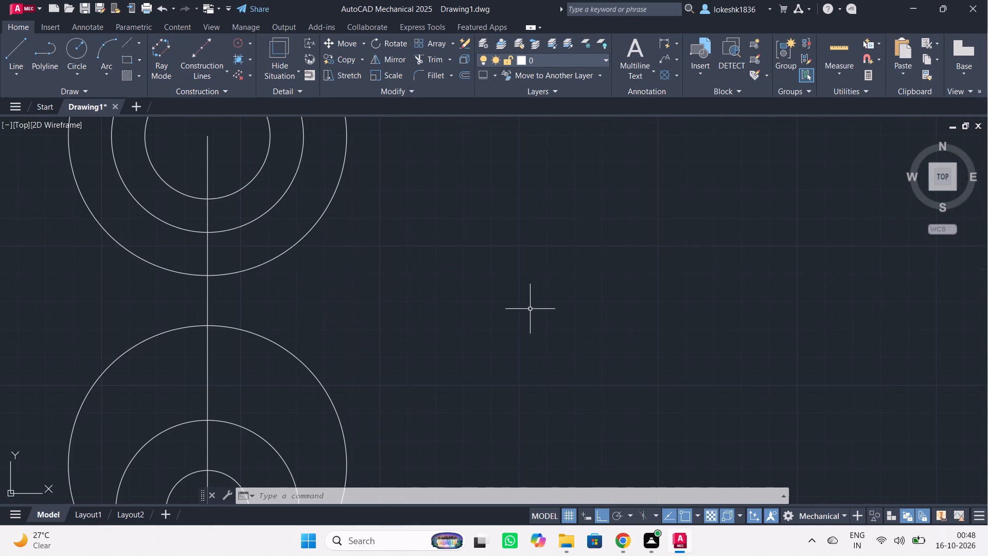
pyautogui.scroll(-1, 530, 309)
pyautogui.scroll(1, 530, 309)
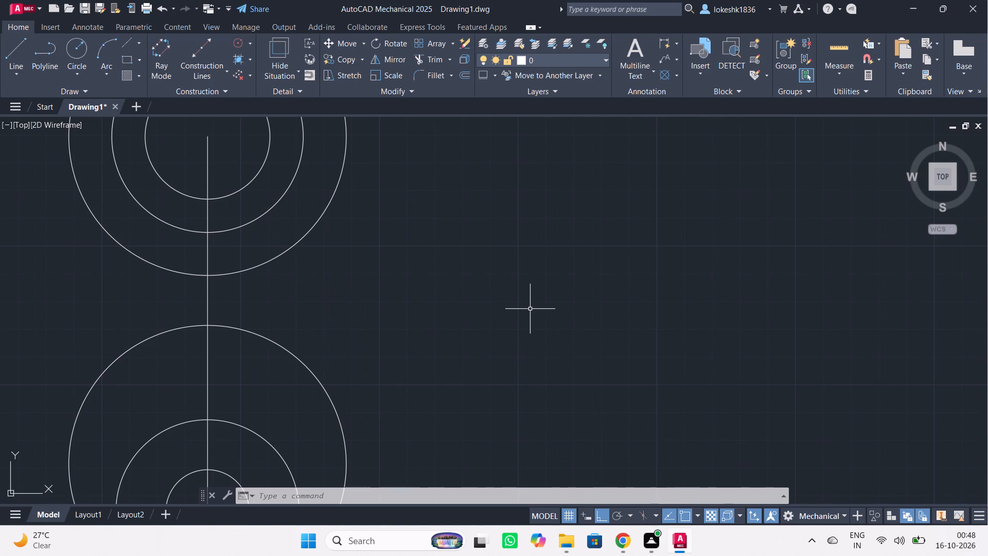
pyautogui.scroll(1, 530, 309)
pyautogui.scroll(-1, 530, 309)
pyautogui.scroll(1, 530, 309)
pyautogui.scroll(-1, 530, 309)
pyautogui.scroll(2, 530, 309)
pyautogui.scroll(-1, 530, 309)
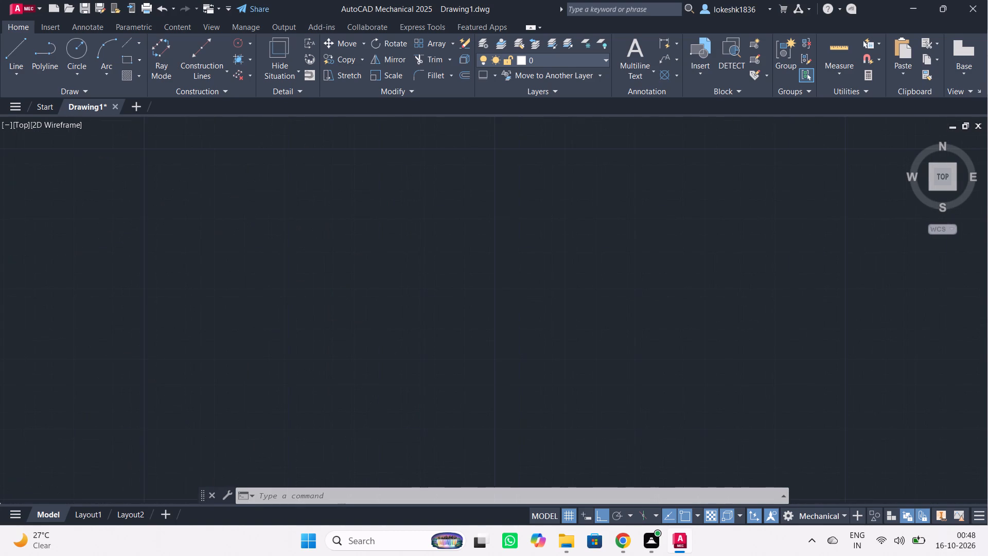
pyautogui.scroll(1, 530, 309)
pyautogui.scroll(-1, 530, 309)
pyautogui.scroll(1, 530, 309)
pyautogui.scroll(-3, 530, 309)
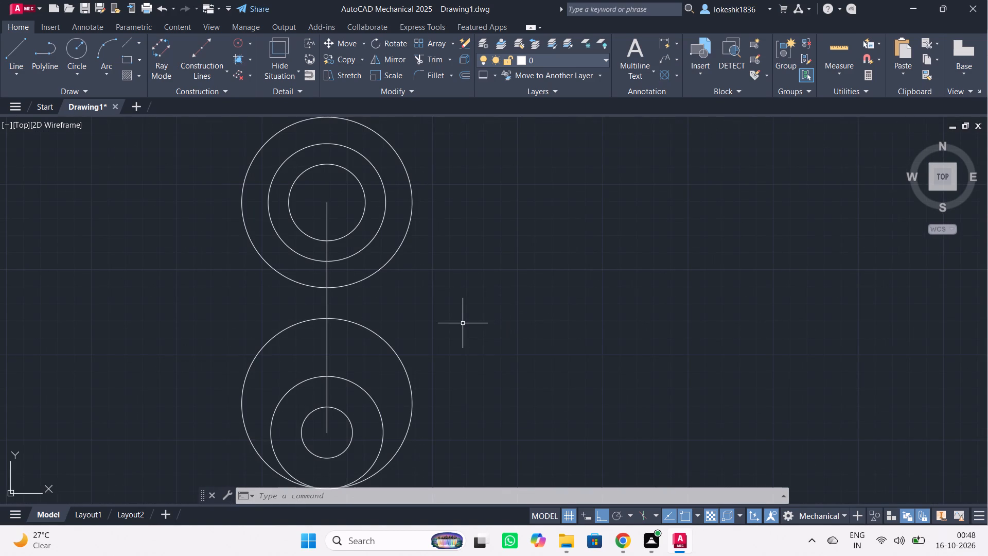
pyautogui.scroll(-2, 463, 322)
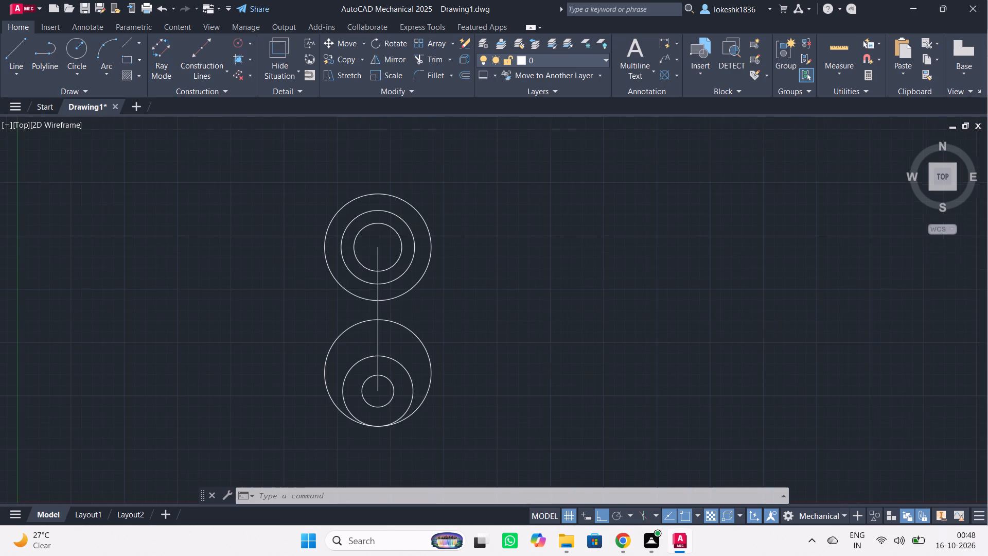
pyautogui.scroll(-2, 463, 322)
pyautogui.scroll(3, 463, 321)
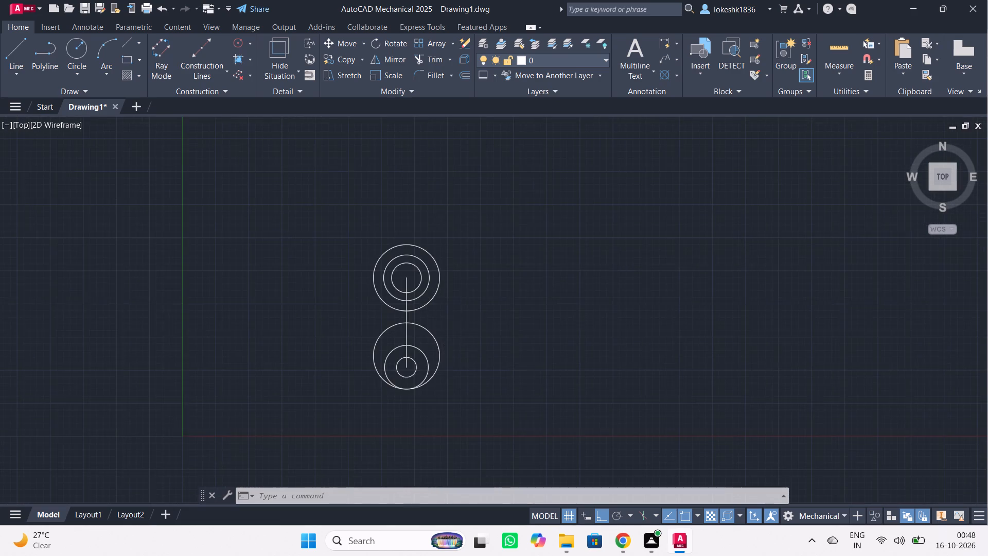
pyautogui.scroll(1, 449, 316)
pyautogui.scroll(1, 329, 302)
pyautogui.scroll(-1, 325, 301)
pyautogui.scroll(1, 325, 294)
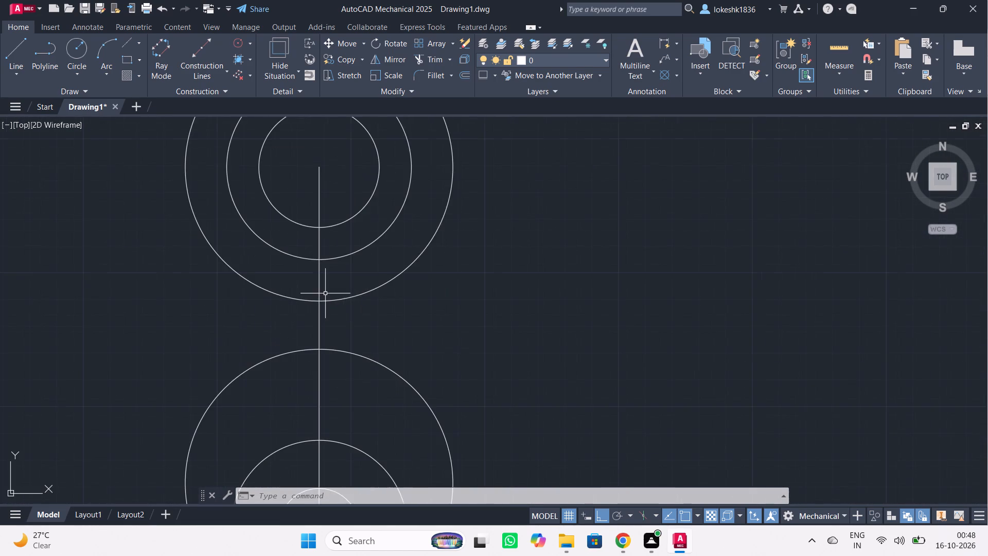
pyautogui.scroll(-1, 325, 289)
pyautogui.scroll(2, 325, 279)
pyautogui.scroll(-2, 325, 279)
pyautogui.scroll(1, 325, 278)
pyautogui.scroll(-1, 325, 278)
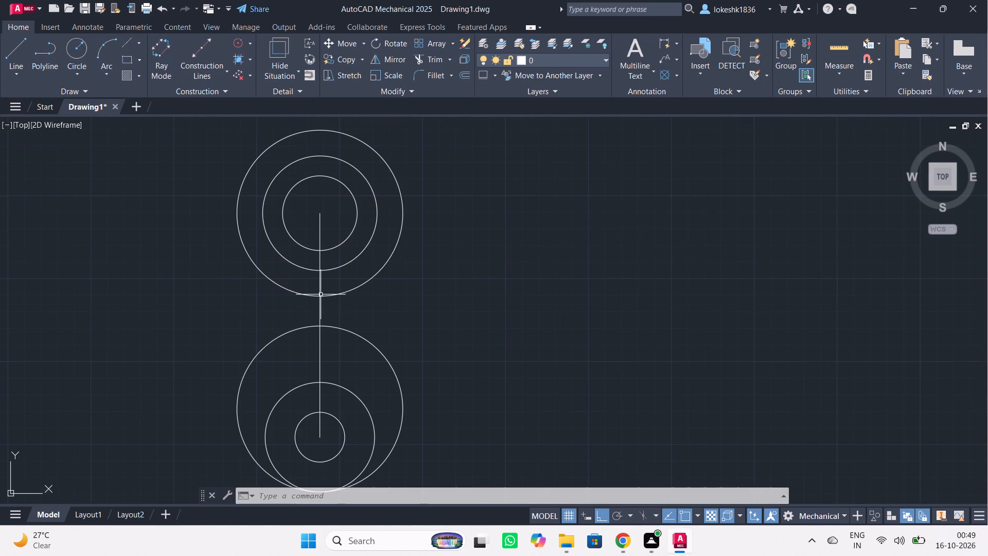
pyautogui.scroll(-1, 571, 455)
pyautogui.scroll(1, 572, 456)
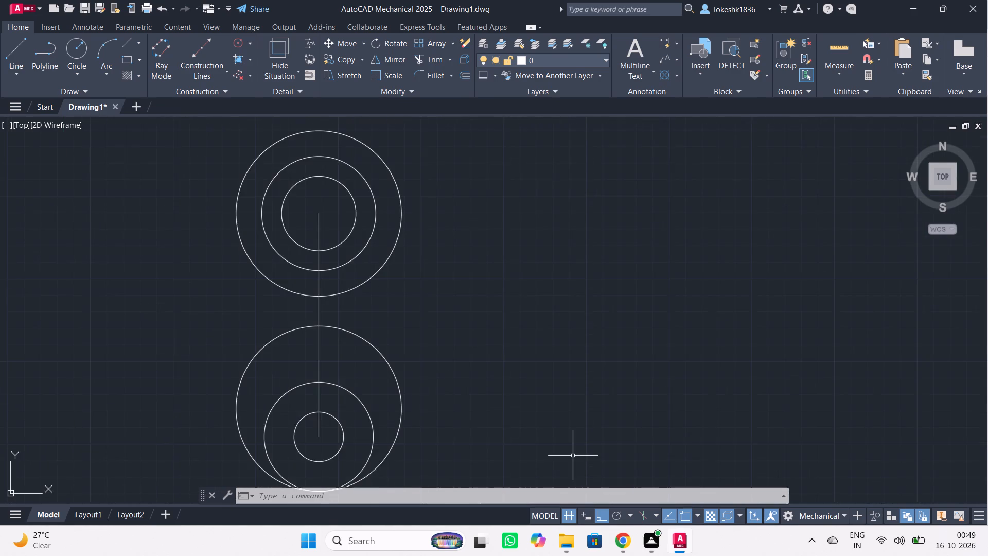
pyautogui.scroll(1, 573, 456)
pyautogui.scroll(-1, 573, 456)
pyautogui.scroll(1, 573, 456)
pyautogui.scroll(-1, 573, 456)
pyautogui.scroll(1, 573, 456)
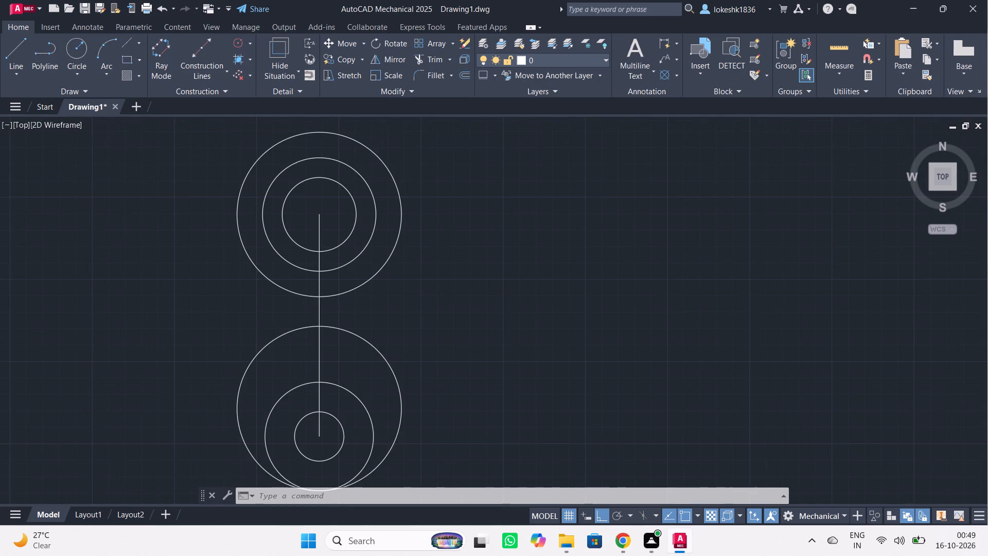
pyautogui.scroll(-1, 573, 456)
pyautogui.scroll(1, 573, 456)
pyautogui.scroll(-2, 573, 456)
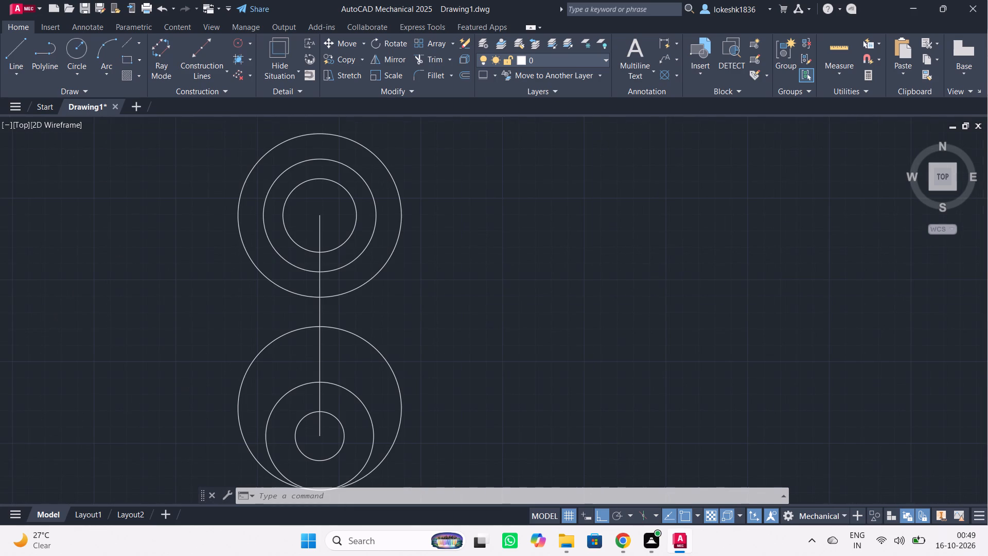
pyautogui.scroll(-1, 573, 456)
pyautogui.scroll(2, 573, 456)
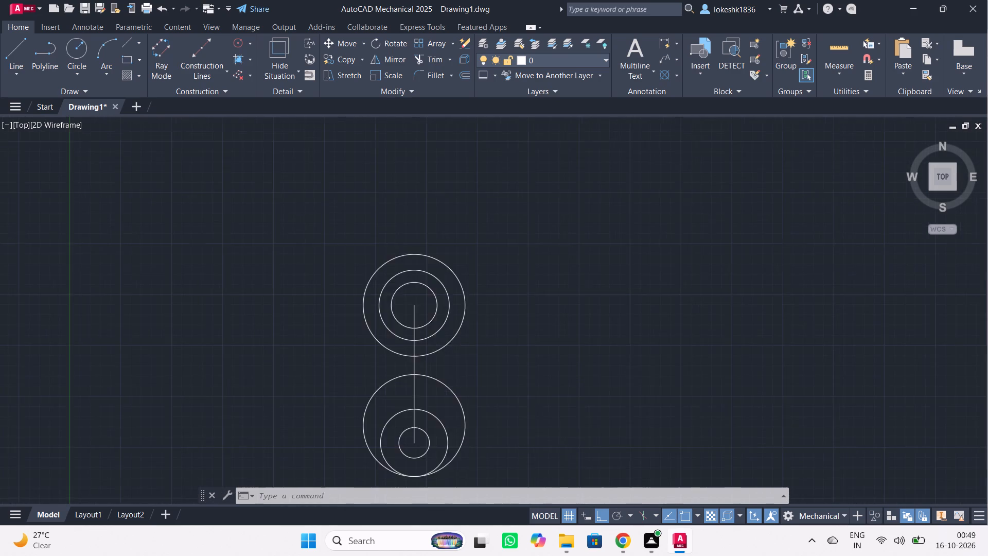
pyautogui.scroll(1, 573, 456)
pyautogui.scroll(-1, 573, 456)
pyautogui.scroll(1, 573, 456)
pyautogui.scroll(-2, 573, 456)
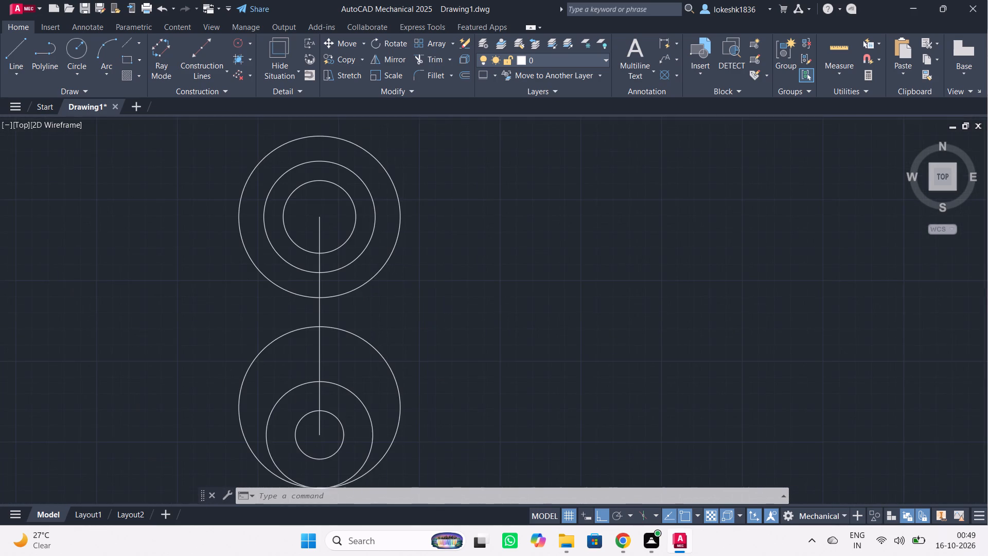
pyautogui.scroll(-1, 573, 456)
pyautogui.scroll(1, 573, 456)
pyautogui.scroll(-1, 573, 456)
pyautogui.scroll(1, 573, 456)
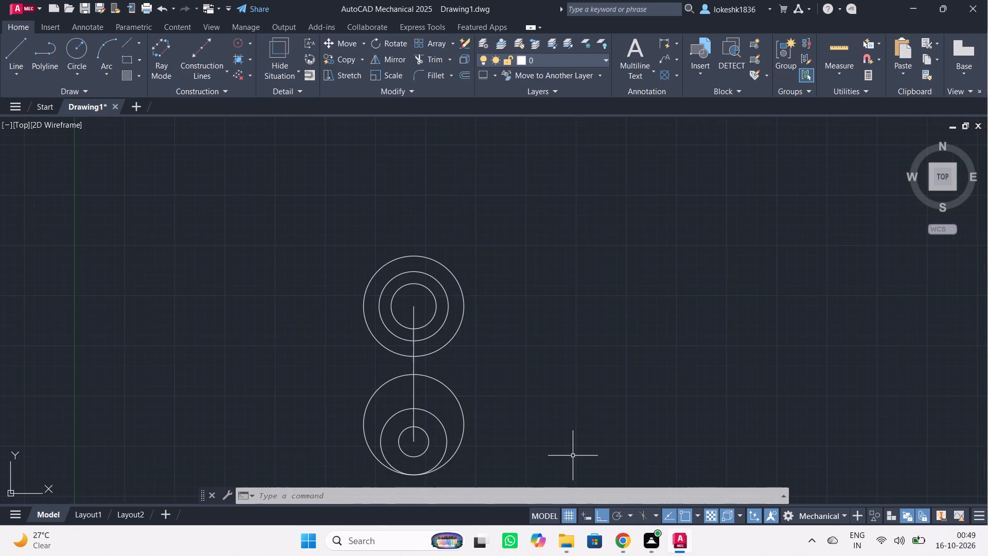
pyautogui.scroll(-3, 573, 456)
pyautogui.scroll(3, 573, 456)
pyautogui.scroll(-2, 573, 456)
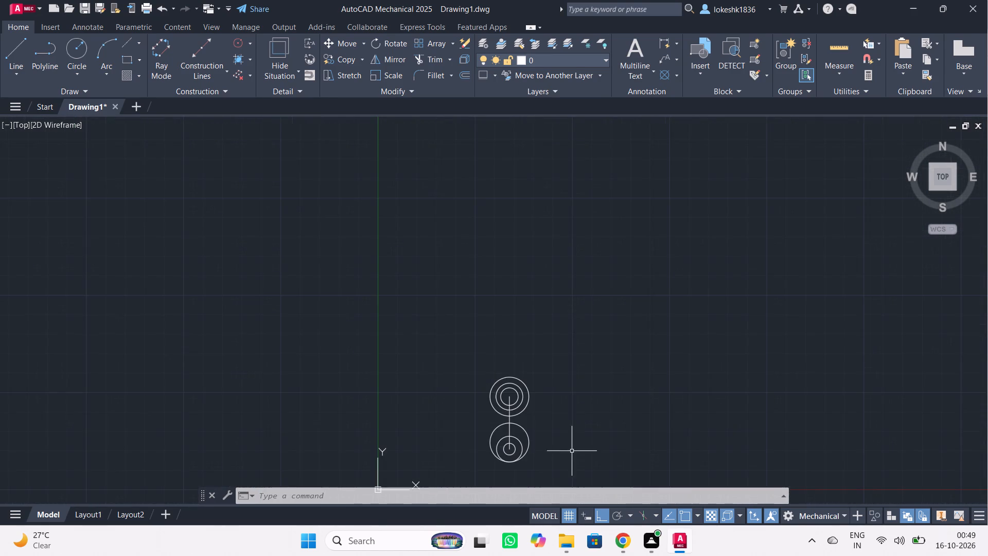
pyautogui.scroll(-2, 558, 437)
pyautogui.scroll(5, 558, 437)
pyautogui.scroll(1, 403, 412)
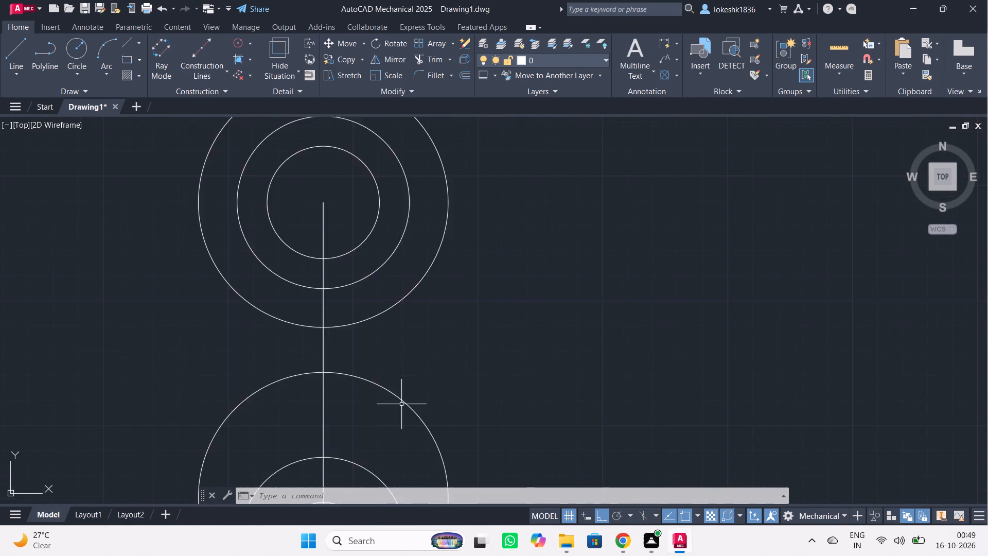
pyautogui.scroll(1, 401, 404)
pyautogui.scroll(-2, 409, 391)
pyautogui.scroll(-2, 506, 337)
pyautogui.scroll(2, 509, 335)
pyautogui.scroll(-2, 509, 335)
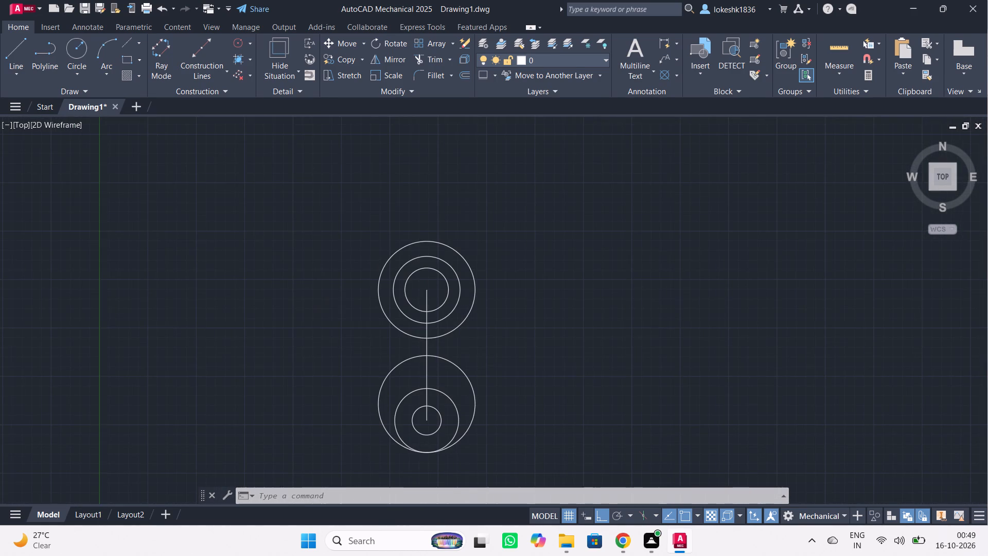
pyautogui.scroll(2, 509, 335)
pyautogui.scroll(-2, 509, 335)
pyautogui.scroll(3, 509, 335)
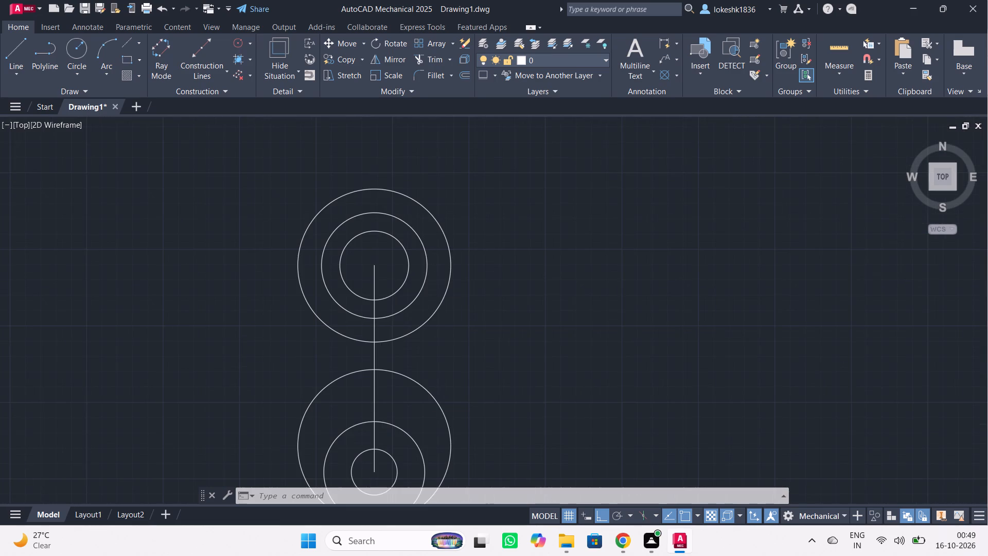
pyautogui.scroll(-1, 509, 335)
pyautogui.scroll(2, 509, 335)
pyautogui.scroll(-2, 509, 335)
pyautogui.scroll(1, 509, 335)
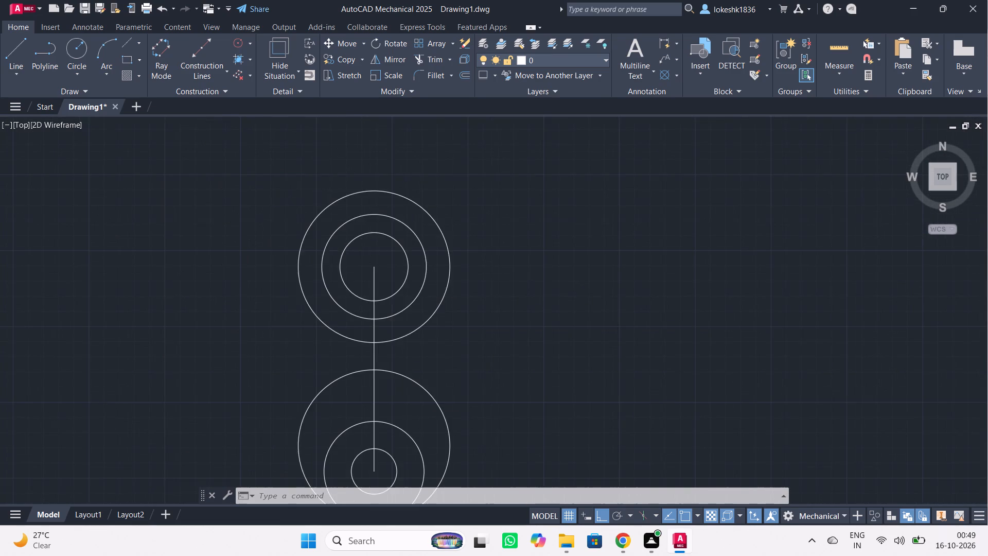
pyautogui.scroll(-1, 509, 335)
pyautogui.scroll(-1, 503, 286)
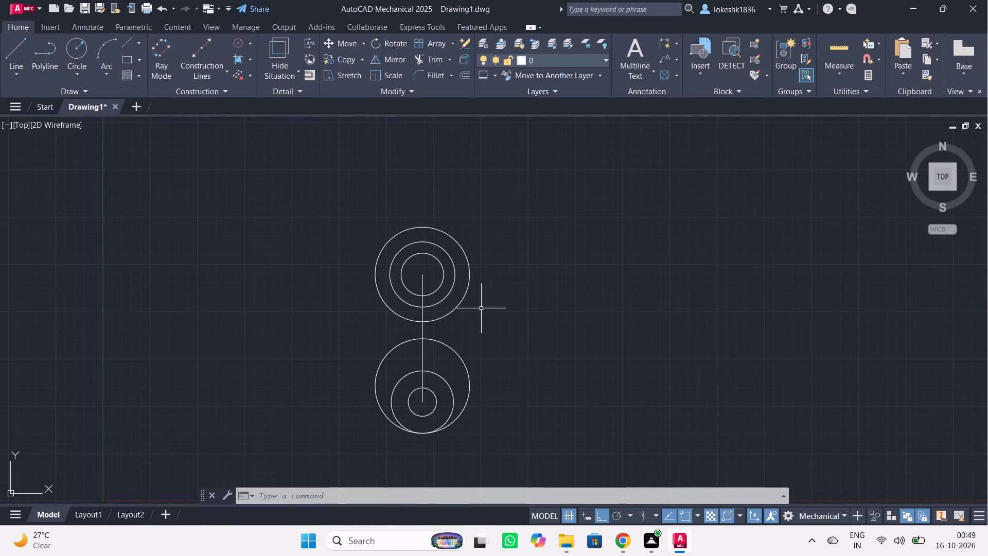
# Draw a vertical line from the left quadrant of the upper radius 50 circle down to the left side of the largest lower circle.
pyautogui.click(25, 46)
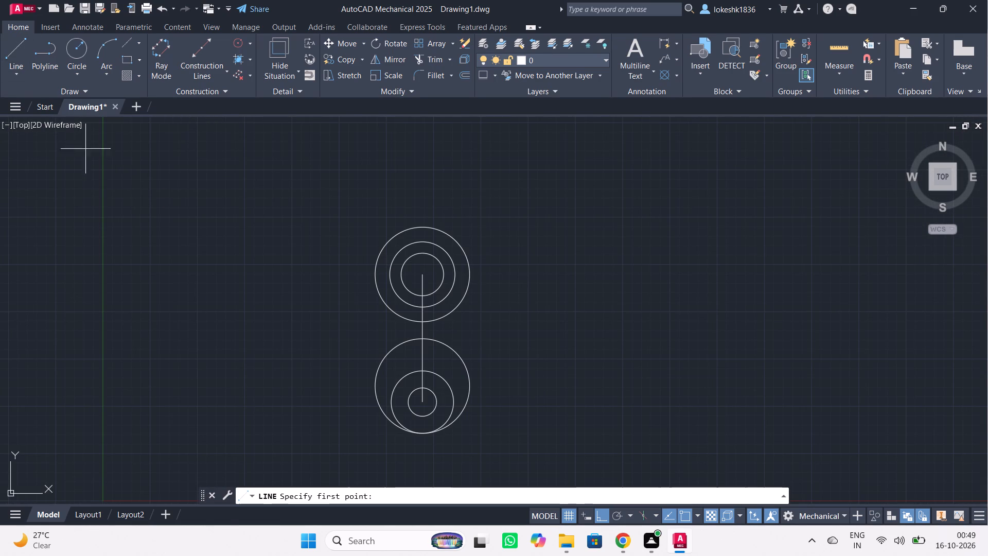
pyautogui.click(373, 272)
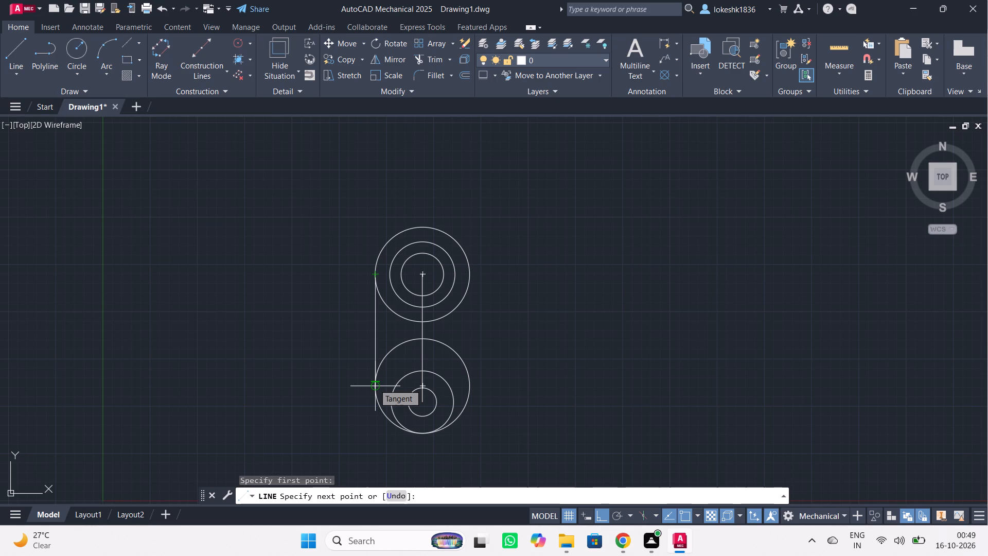
pyautogui.click(374, 384)
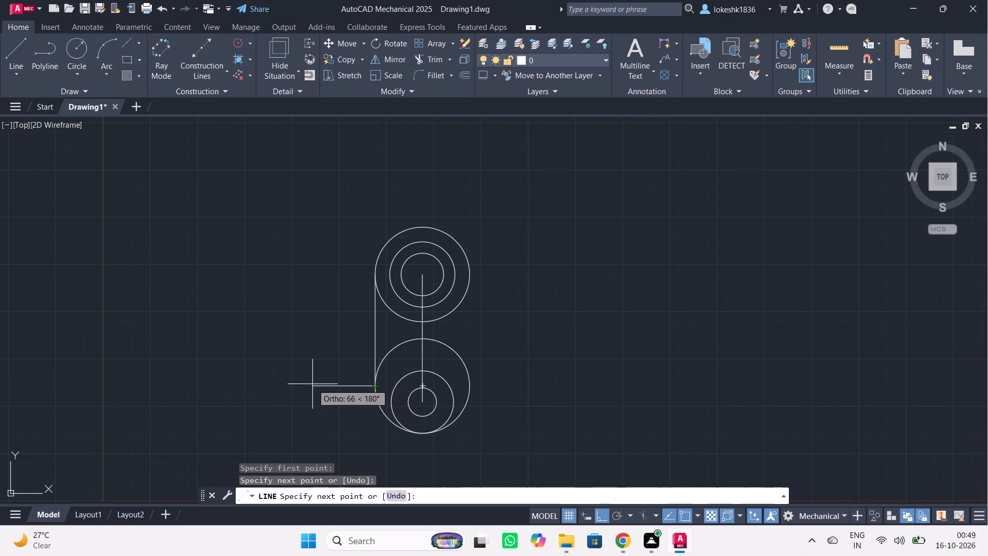
pyautogui.press('Escape')
# Trim the upper-left arc of the largest lower circle between the left side line and the vertical centre line.
pyautogui.scroll(-1, 337, 326)
pyautogui.scroll(2, 337, 324)
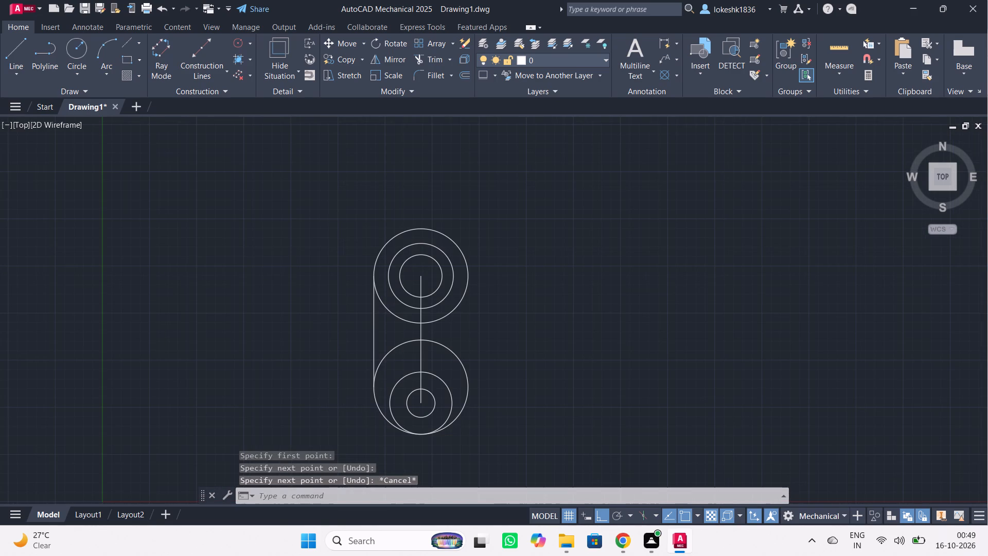
pyautogui.scroll(1, 337, 324)
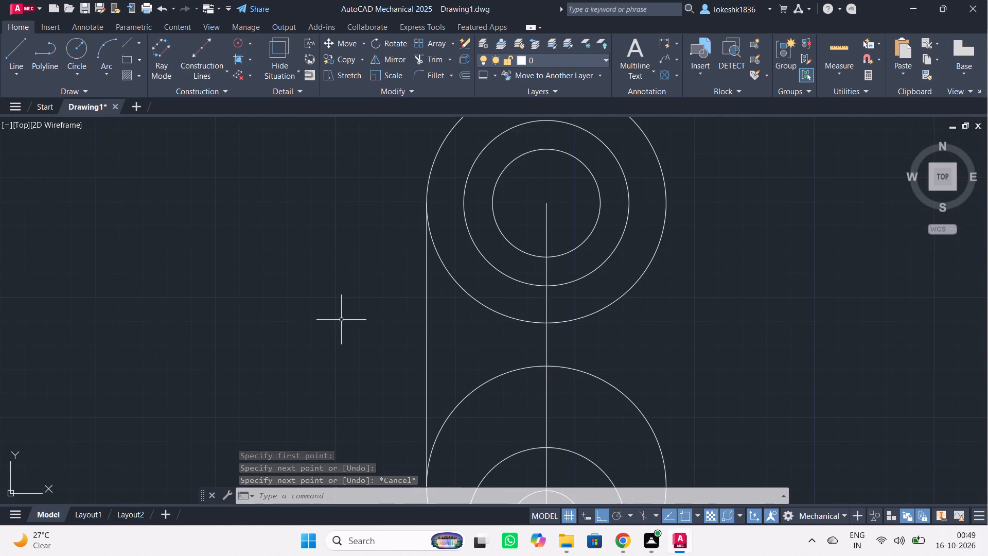
pyautogui.scroll(-1, 341, 320)
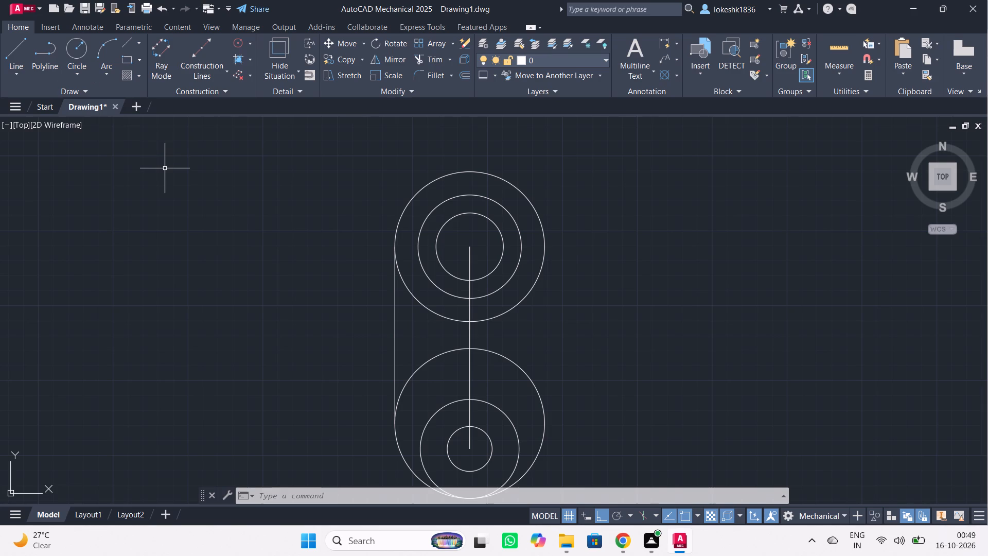
pyautogui.write('tr')
pyautogui.press('.')
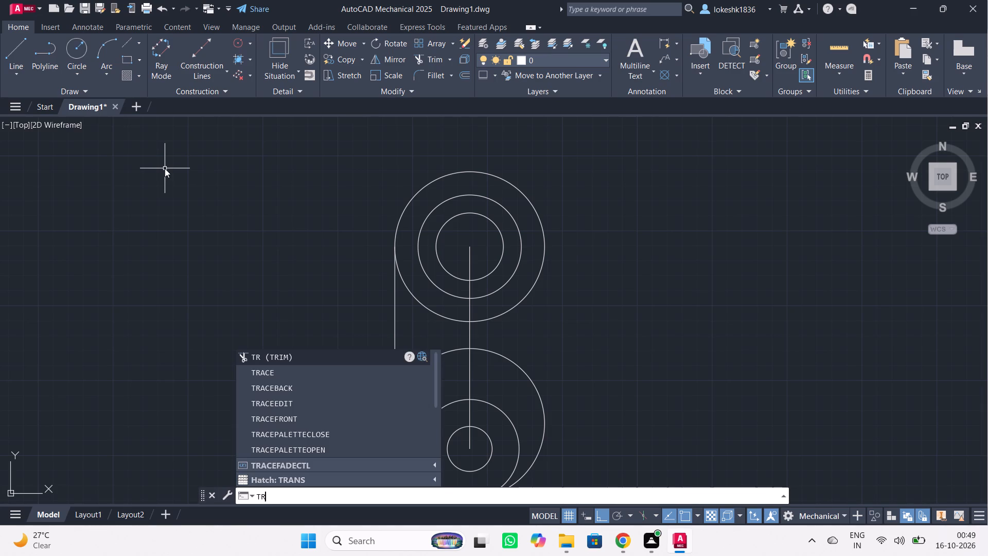
pyautogui.press('BackSpace')
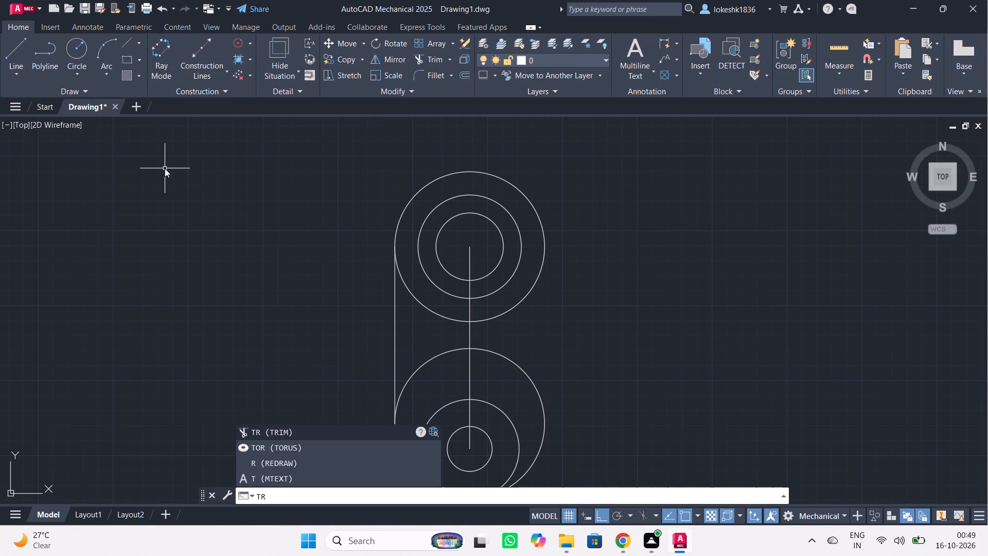
pyautogui.press('Return')
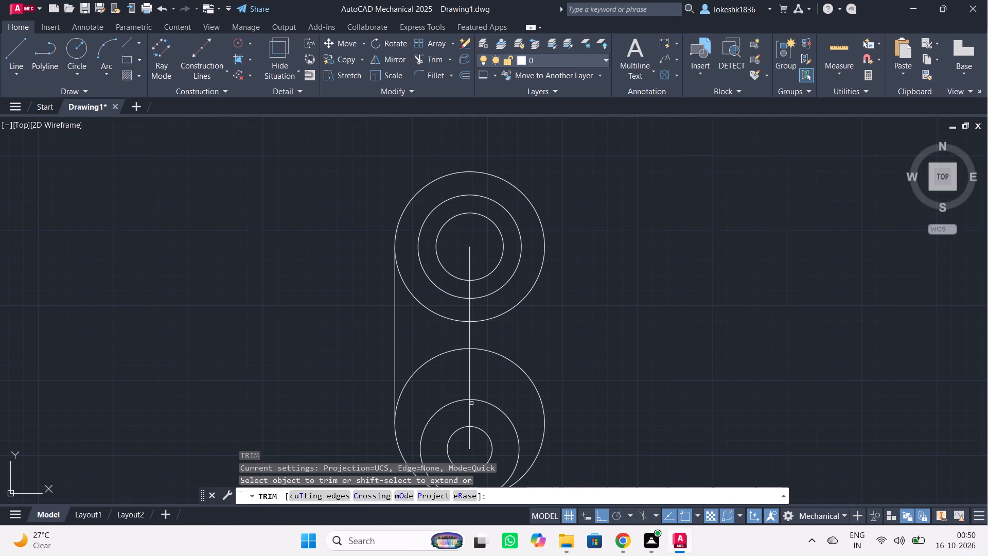
pyautogui.moveTo(437, 347); pyautogui.dragTo(438, 372)
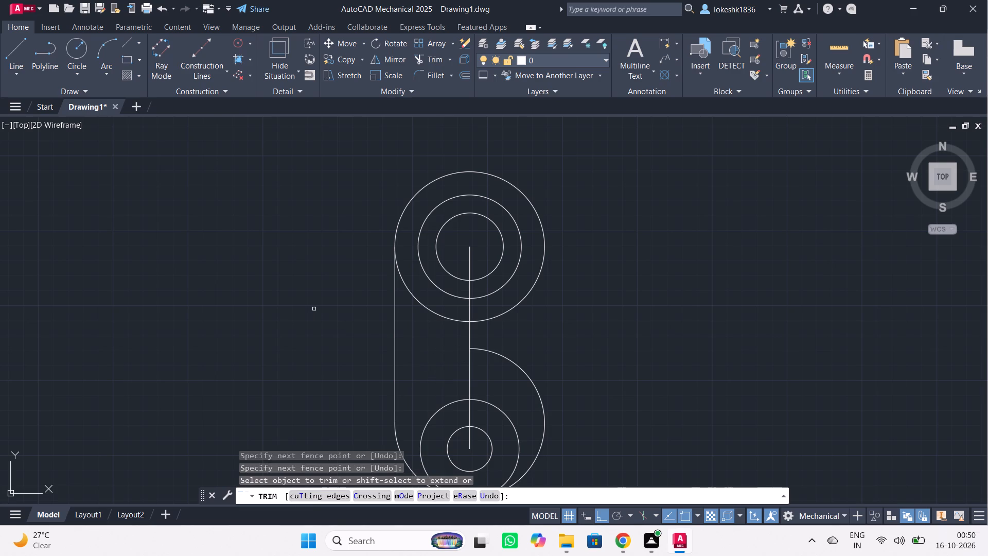
pyautogui.press('Escape')
pyautogui.scroll(-1, 493, 343)
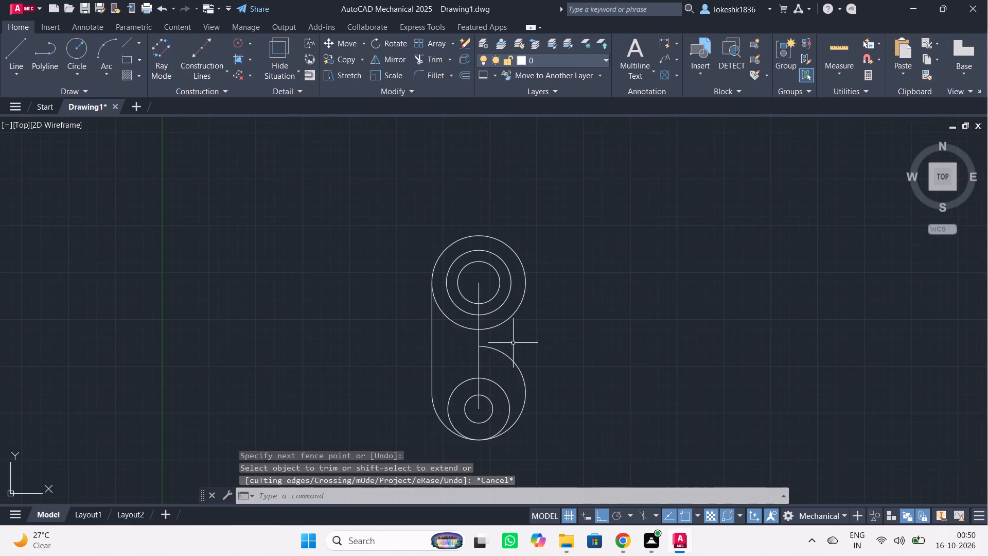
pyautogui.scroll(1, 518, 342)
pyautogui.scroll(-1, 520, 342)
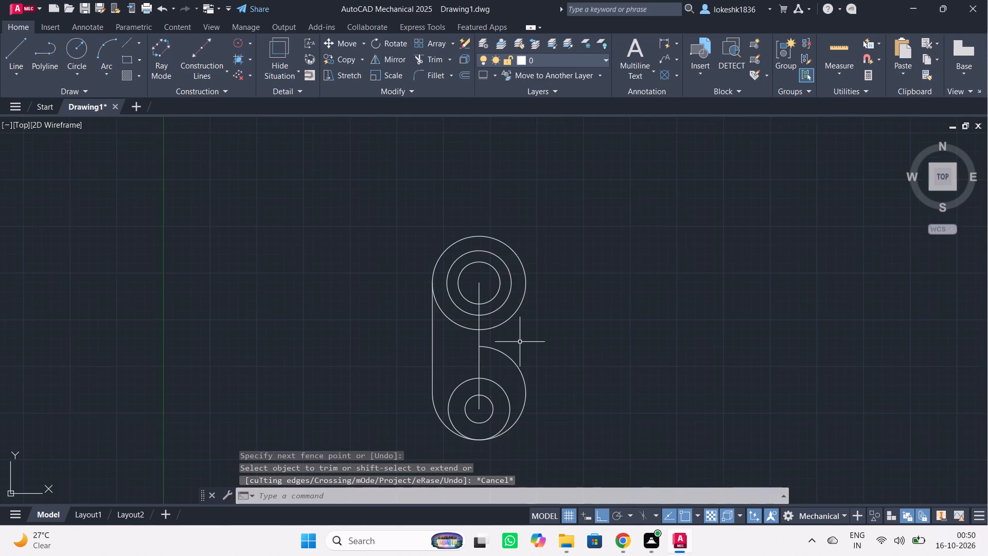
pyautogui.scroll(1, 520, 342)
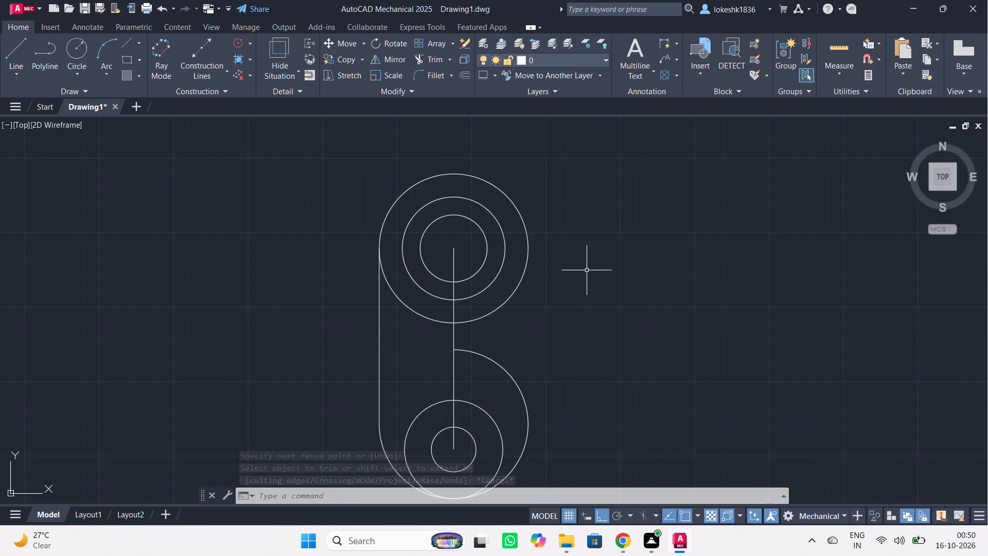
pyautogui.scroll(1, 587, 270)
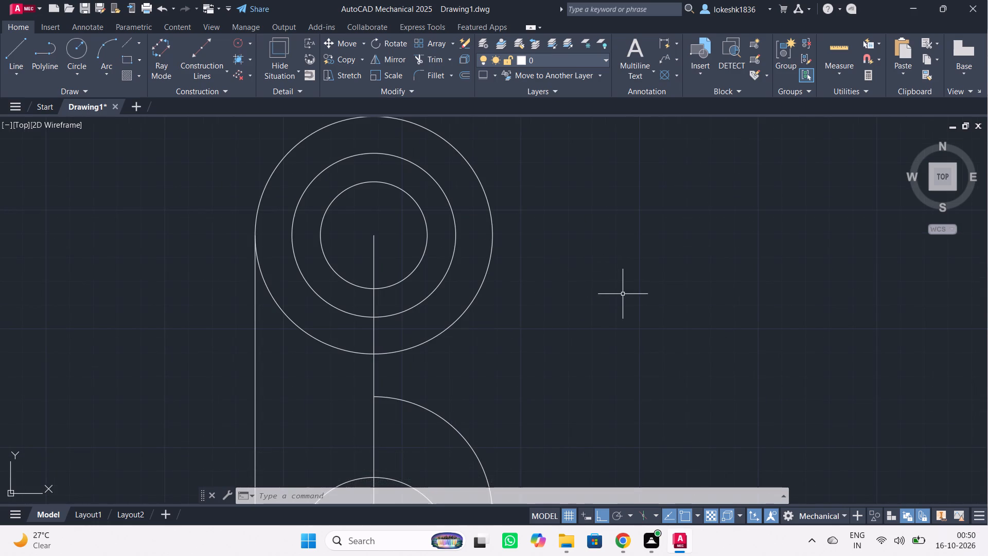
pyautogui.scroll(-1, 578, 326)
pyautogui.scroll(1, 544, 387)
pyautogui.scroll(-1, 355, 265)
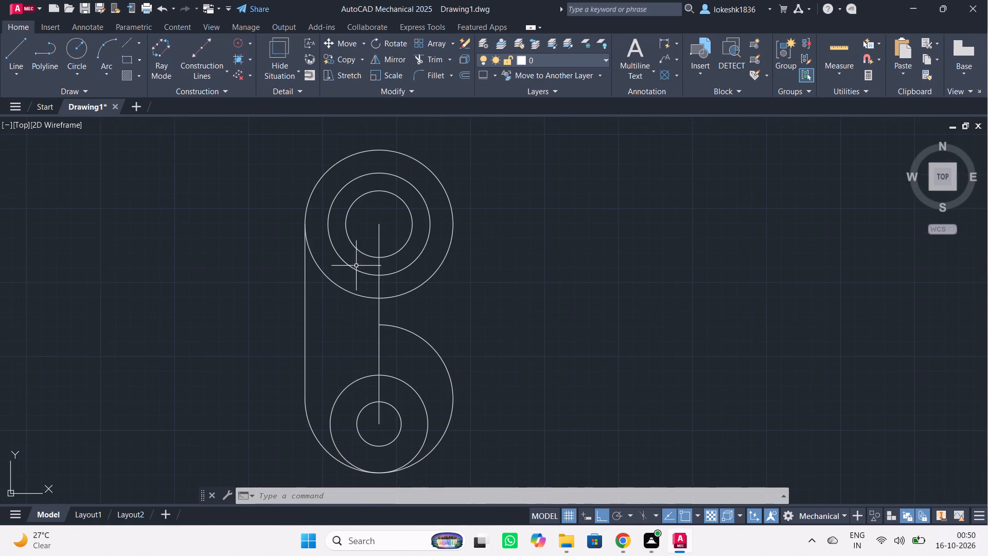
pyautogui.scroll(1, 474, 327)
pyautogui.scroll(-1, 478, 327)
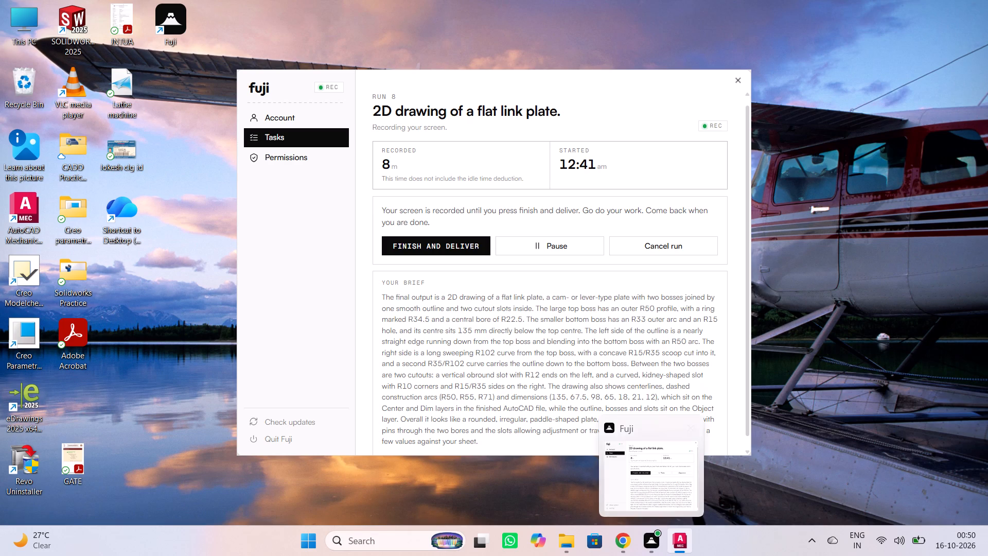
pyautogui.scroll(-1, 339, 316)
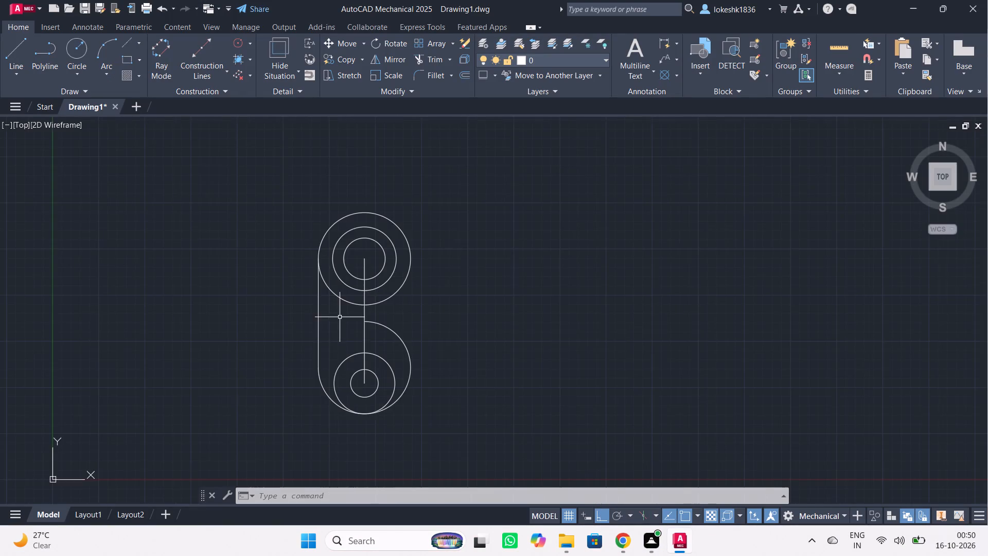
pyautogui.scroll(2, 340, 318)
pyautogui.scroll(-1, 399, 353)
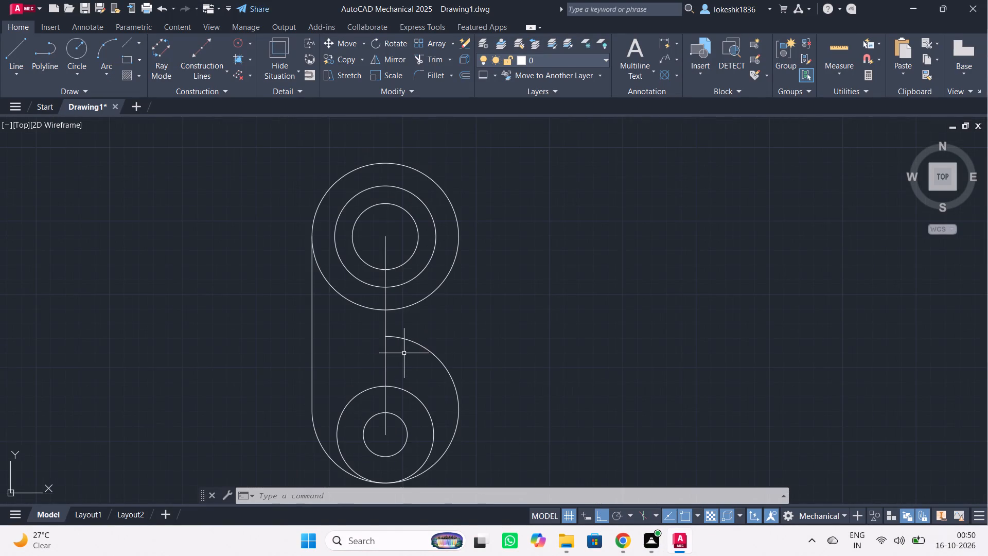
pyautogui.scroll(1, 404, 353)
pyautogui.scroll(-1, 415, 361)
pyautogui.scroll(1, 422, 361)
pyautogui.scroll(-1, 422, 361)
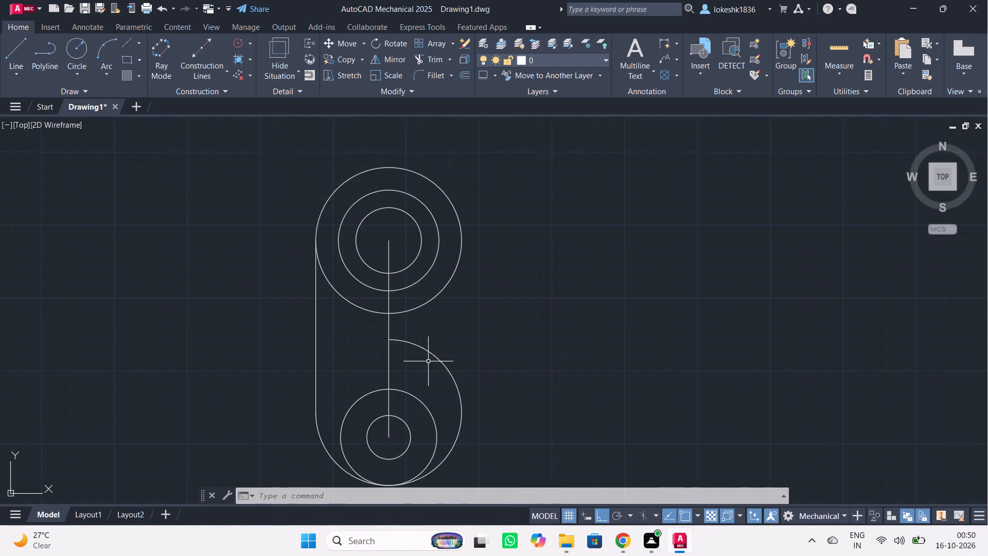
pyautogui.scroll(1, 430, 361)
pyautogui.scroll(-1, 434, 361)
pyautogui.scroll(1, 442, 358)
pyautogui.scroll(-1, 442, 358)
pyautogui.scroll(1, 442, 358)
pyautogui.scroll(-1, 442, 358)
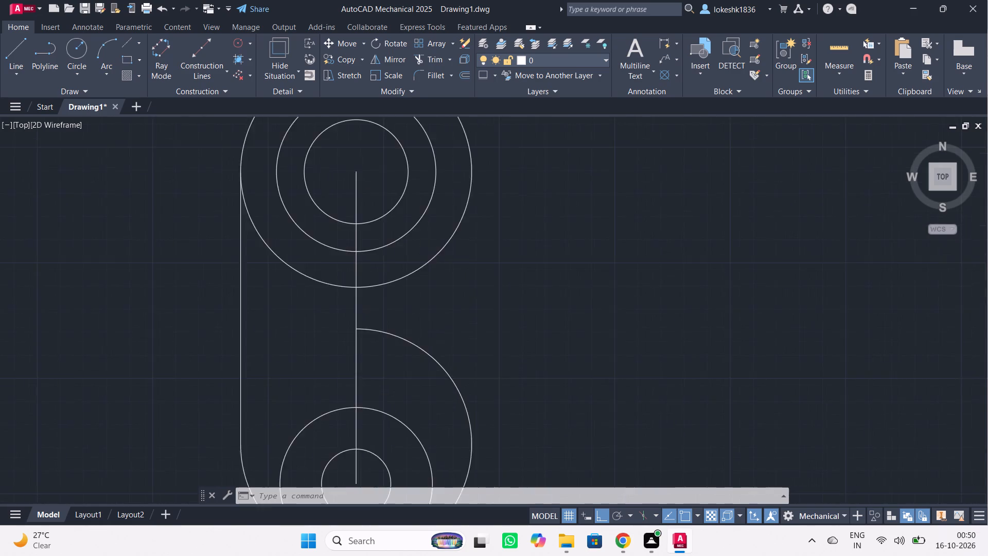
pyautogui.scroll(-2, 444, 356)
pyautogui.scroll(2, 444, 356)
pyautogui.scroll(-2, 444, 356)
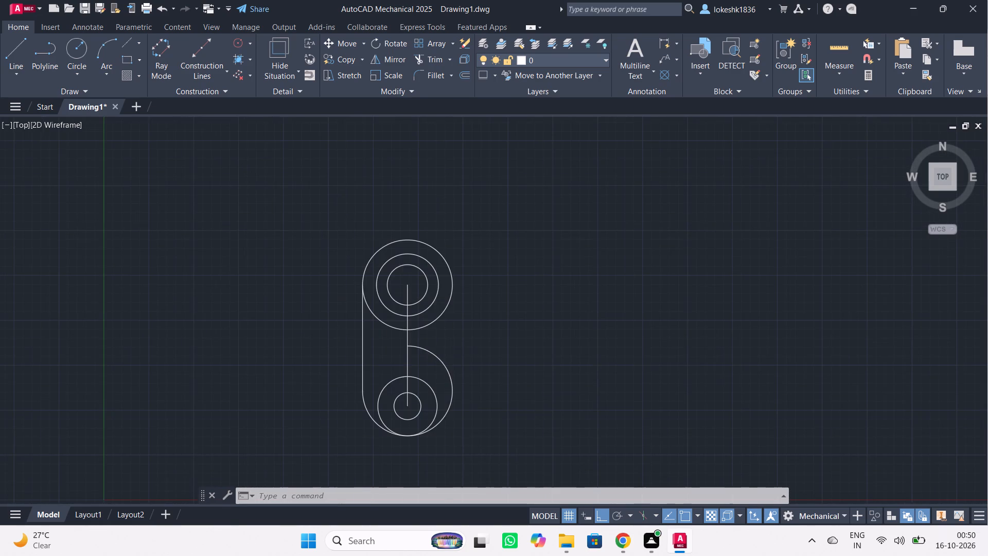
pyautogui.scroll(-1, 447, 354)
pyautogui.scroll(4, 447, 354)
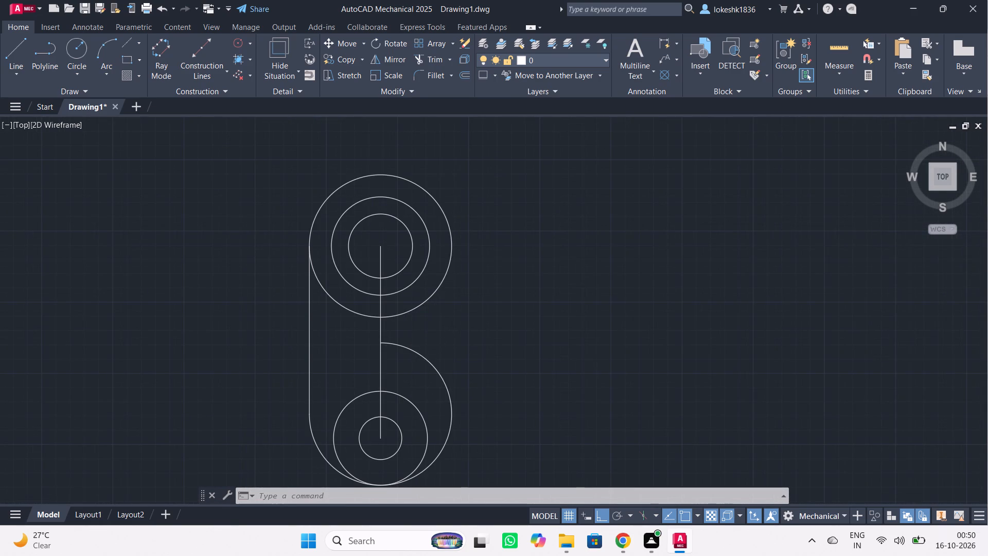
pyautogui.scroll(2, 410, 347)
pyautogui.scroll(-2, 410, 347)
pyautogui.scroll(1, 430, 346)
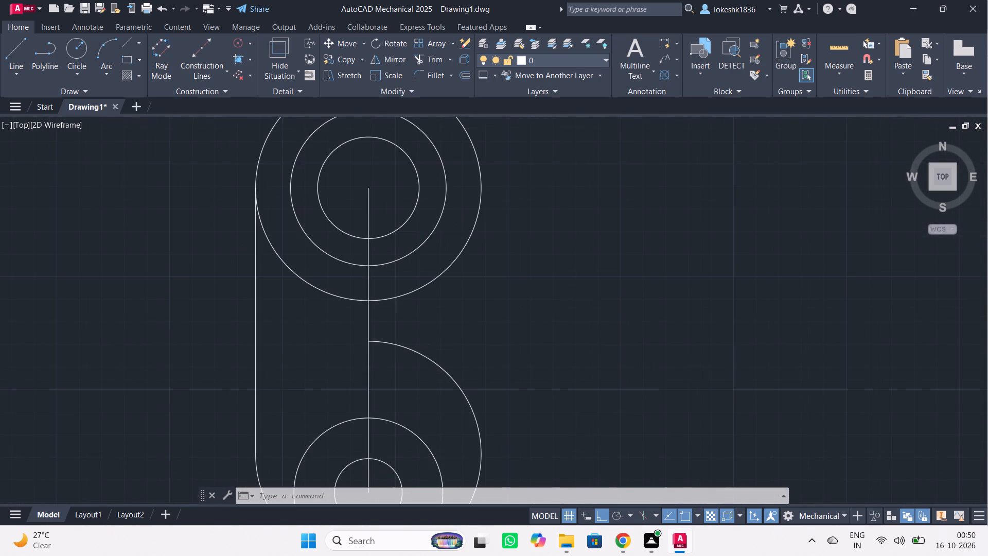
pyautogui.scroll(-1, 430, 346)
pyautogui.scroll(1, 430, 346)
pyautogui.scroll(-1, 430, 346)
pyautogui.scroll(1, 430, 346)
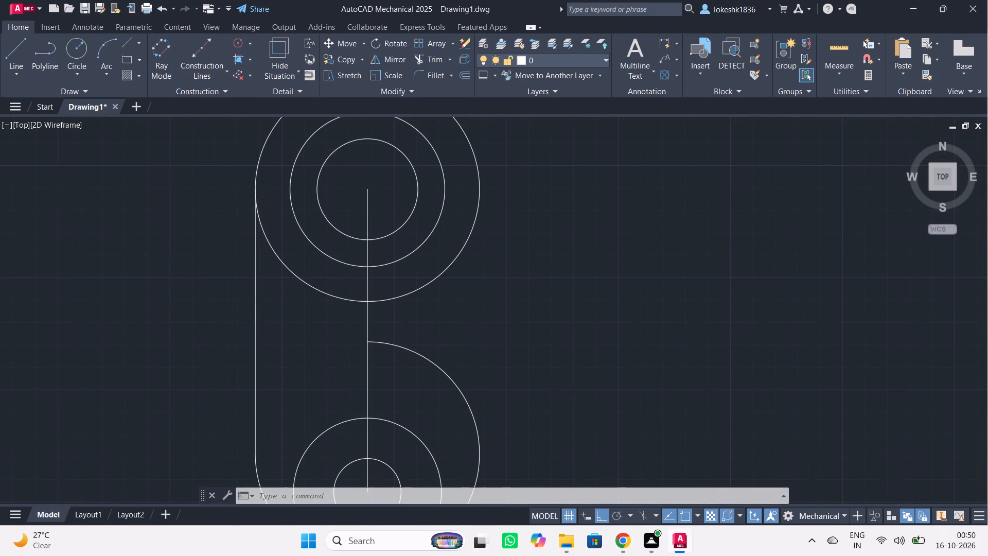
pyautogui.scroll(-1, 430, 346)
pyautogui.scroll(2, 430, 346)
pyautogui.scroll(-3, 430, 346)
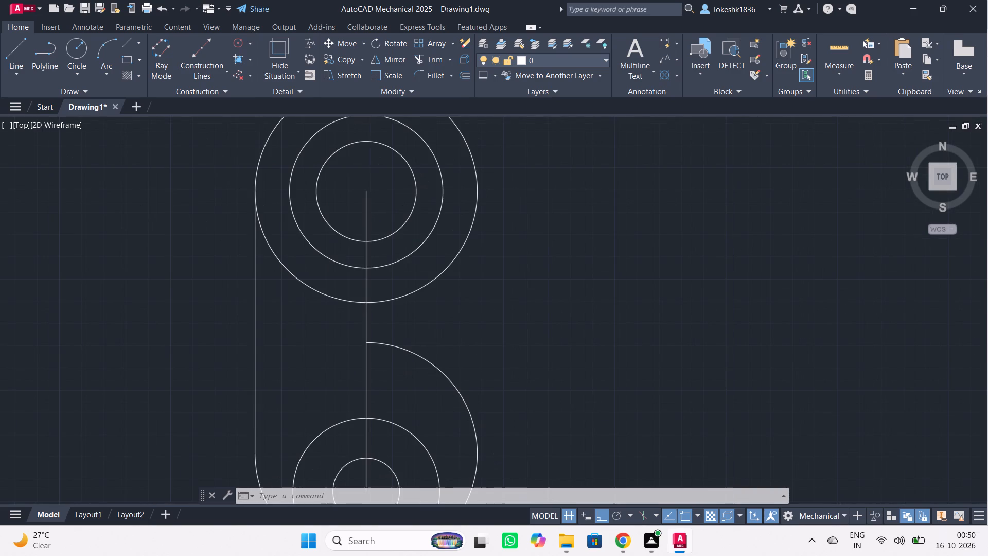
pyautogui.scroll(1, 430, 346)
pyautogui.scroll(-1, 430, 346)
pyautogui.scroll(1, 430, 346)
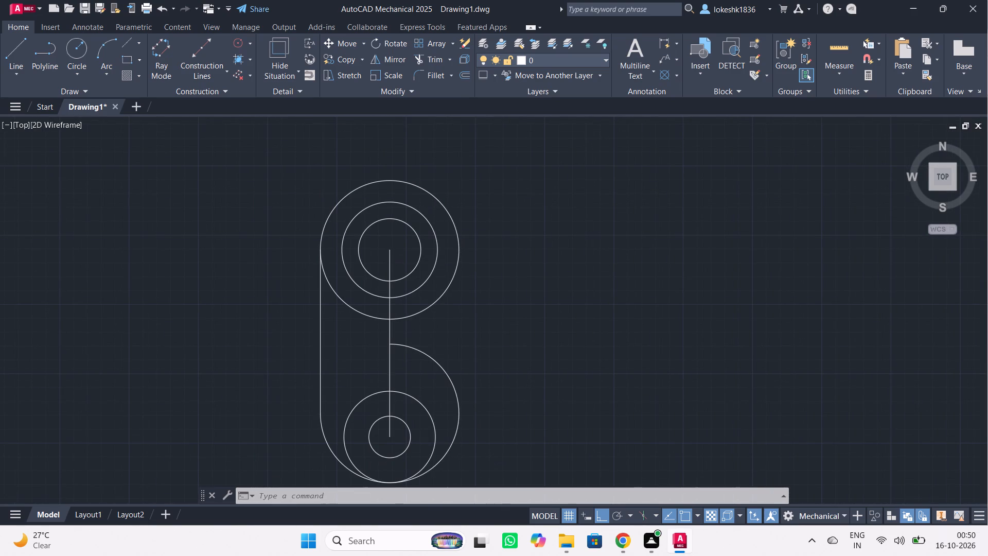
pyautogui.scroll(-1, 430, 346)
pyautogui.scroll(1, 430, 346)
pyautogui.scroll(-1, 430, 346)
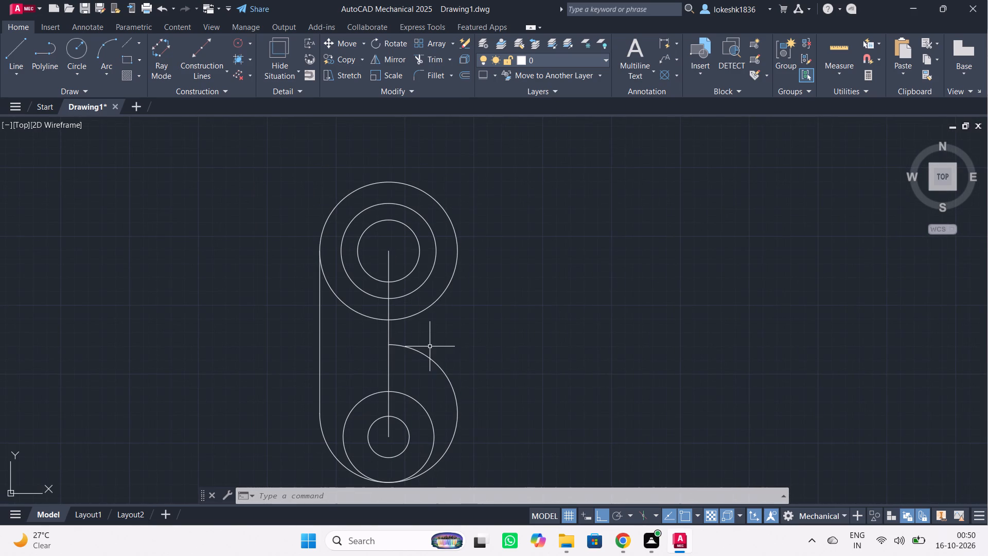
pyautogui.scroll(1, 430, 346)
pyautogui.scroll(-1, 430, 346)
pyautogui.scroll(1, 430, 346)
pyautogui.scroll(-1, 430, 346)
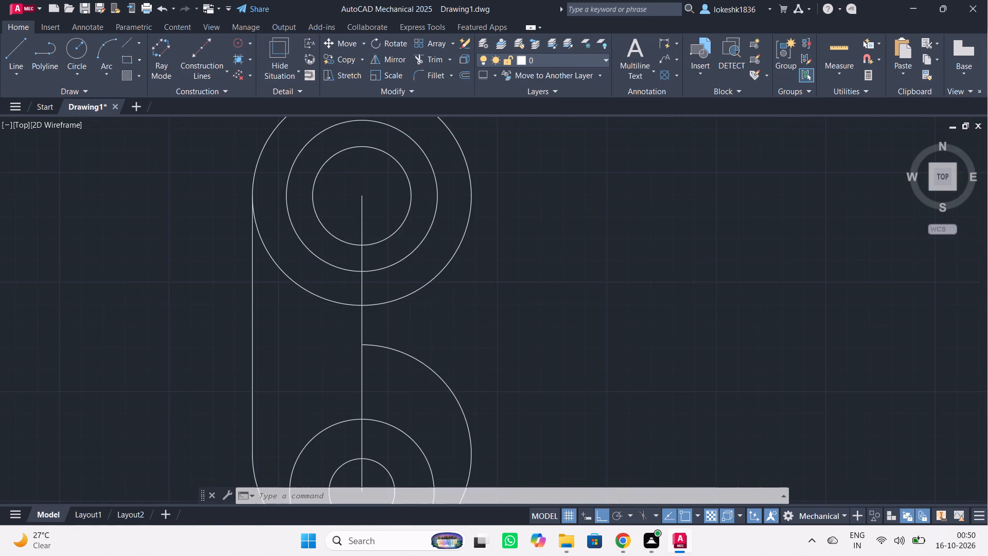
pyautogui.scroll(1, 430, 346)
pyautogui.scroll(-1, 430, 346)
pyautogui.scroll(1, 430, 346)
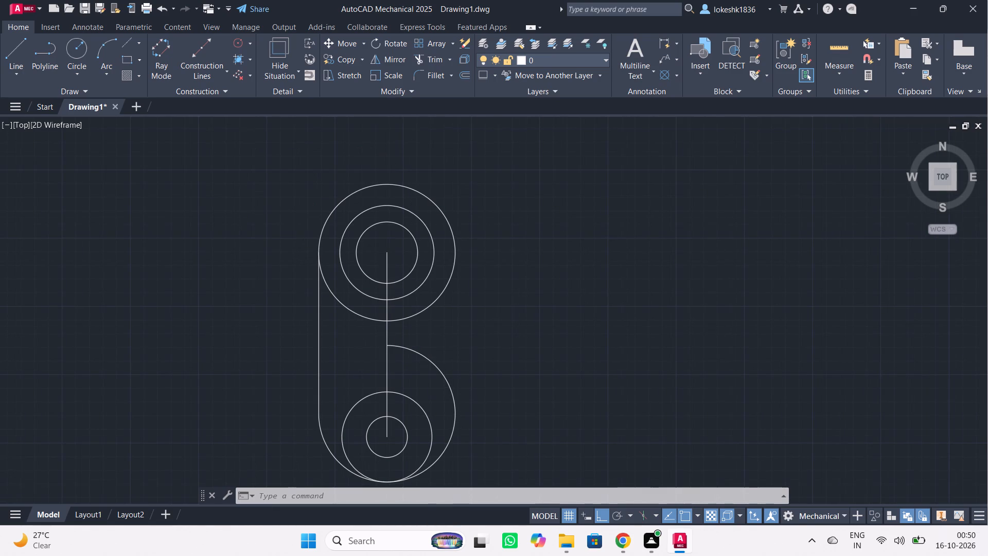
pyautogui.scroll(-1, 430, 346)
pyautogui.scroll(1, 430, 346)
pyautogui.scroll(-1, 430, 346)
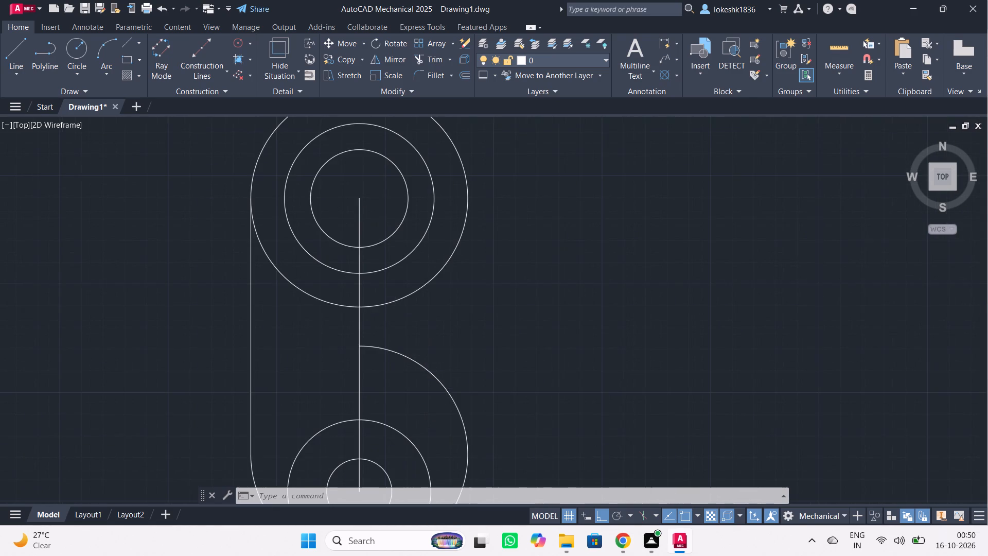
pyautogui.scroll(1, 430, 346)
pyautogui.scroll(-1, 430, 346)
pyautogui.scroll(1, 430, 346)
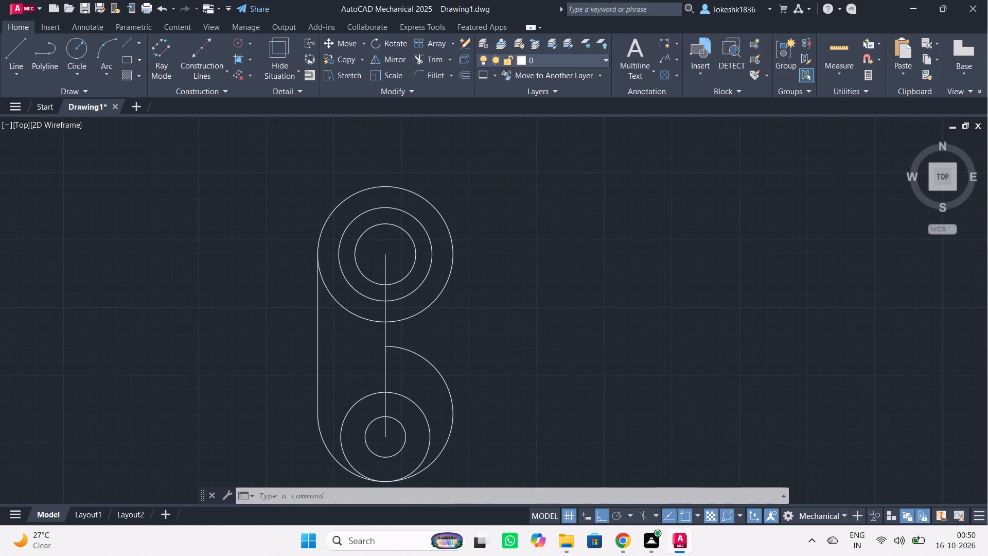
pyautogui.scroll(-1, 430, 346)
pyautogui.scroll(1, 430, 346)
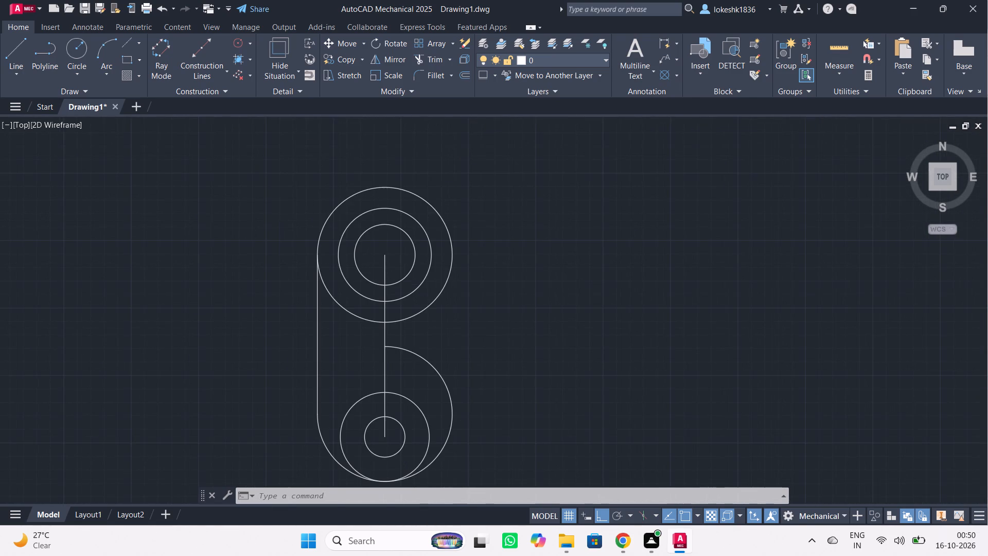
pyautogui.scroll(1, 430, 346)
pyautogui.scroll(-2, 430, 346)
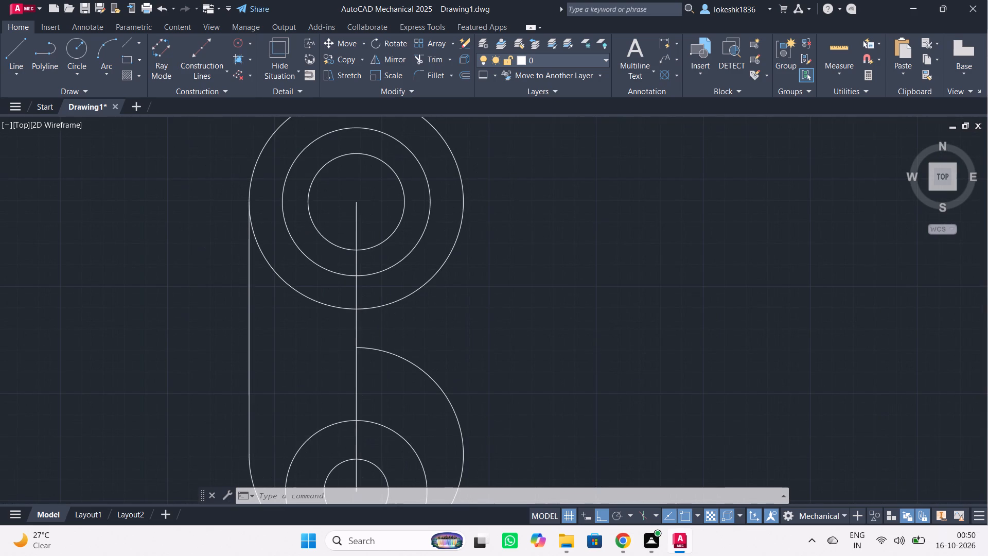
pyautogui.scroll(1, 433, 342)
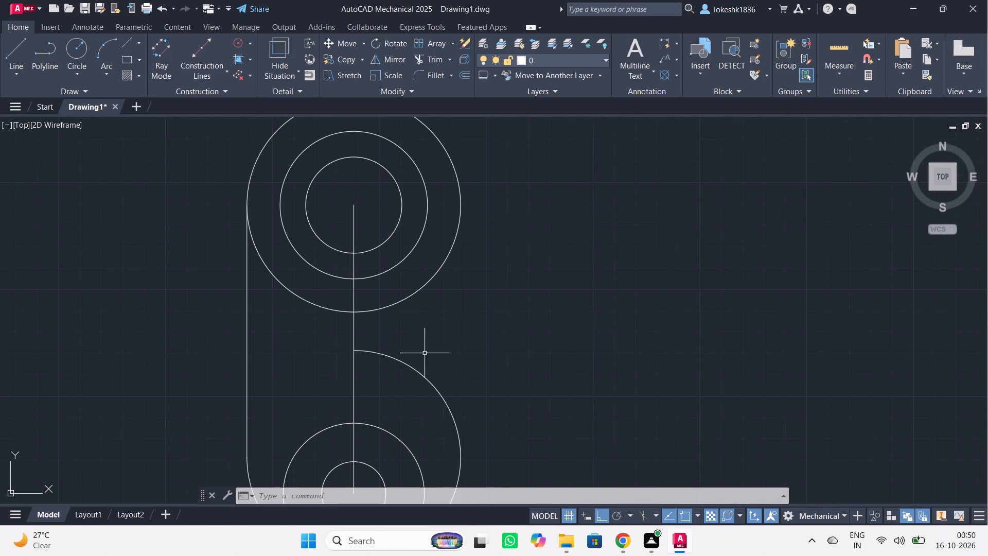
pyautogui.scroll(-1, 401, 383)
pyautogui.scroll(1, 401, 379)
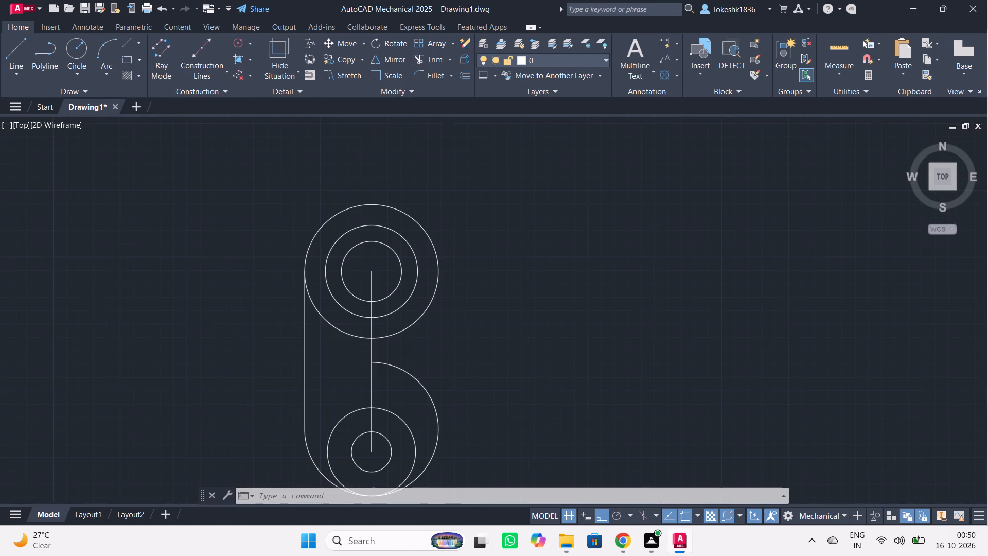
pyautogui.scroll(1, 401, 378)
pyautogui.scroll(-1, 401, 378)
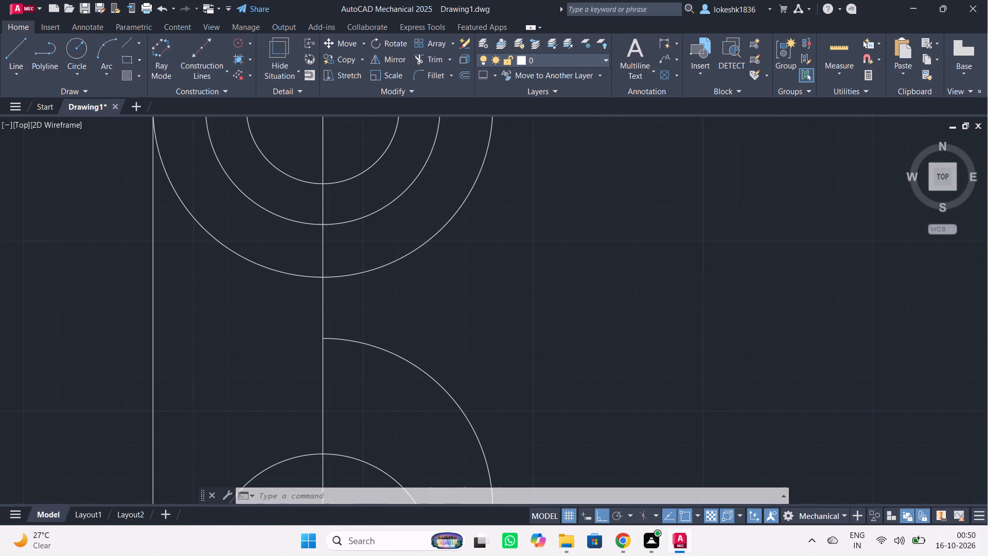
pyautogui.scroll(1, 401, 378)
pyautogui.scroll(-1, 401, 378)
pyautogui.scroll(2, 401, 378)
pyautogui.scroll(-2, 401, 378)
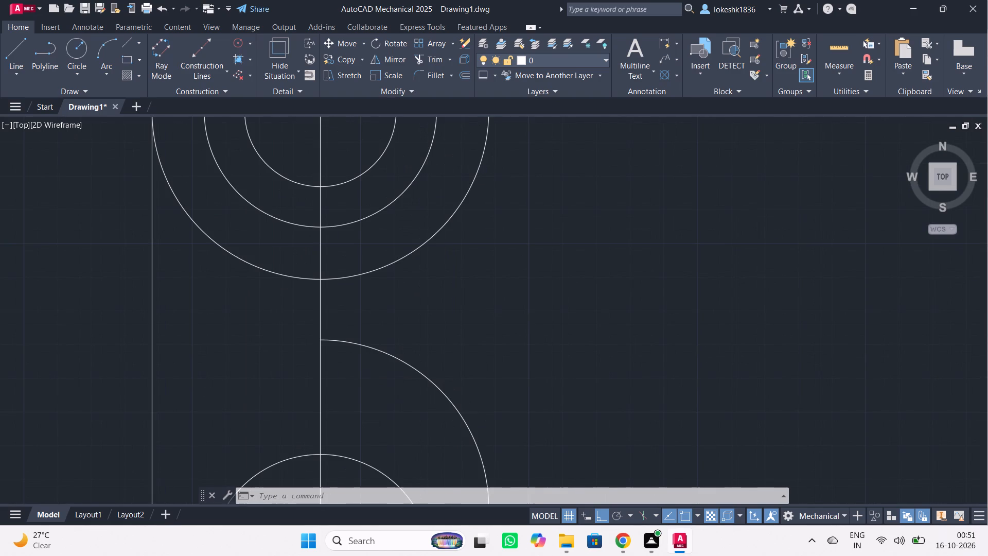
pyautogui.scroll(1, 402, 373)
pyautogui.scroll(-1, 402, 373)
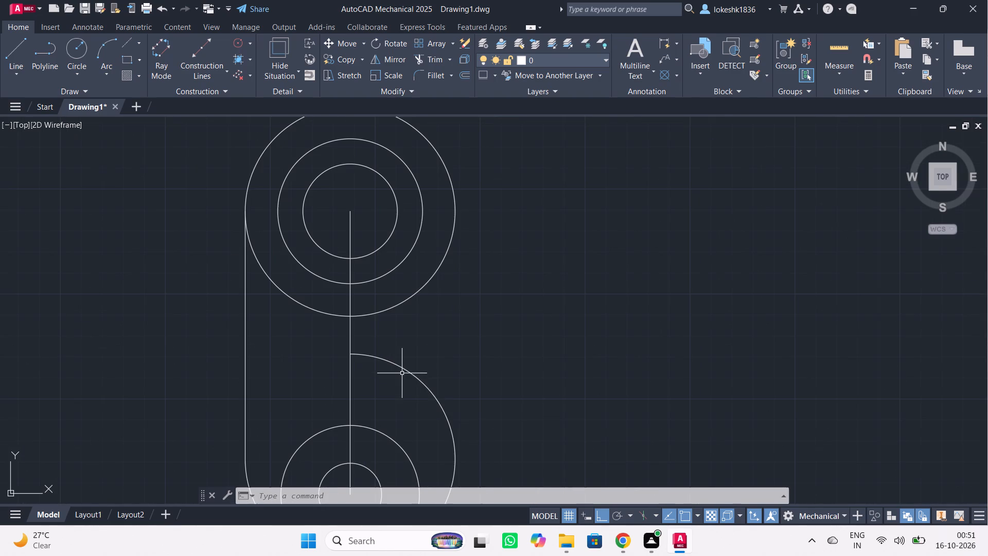
# Offset the vertical centre line between the two bosses by 12 to its right side, keeping the source line.
pyautogui.moveTo(409, 401); pyautogui.dragTo(322, 391)
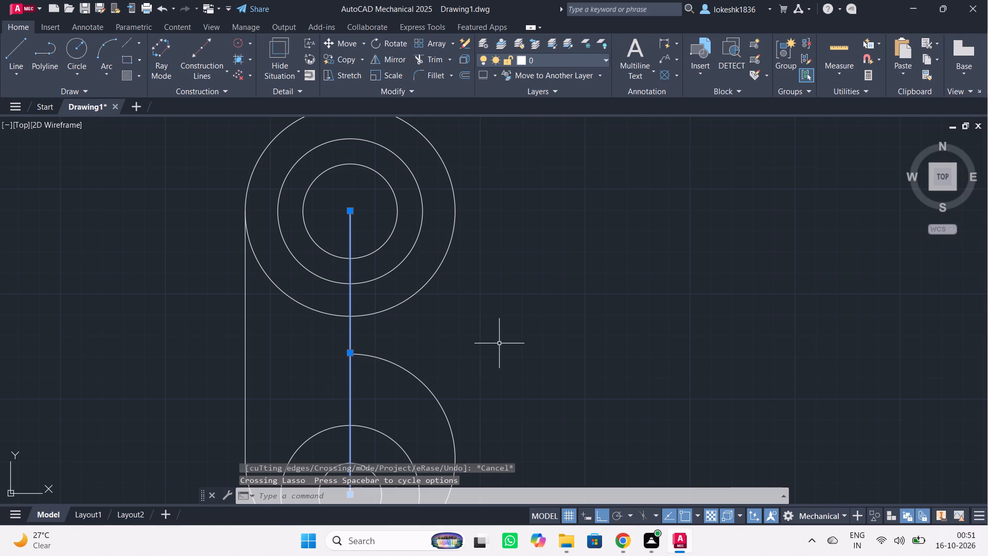
pyautogui.write('of')
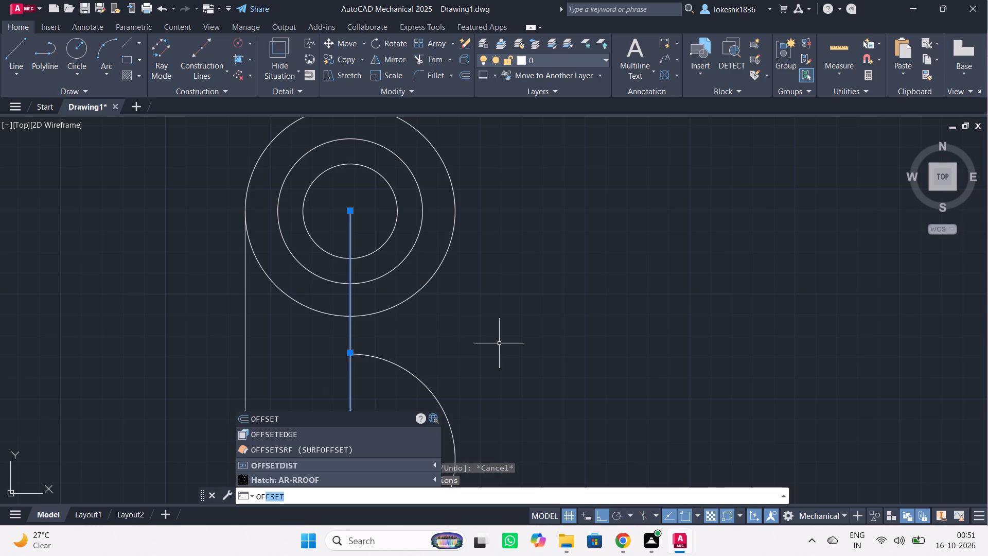
pyautogui.press('Return')
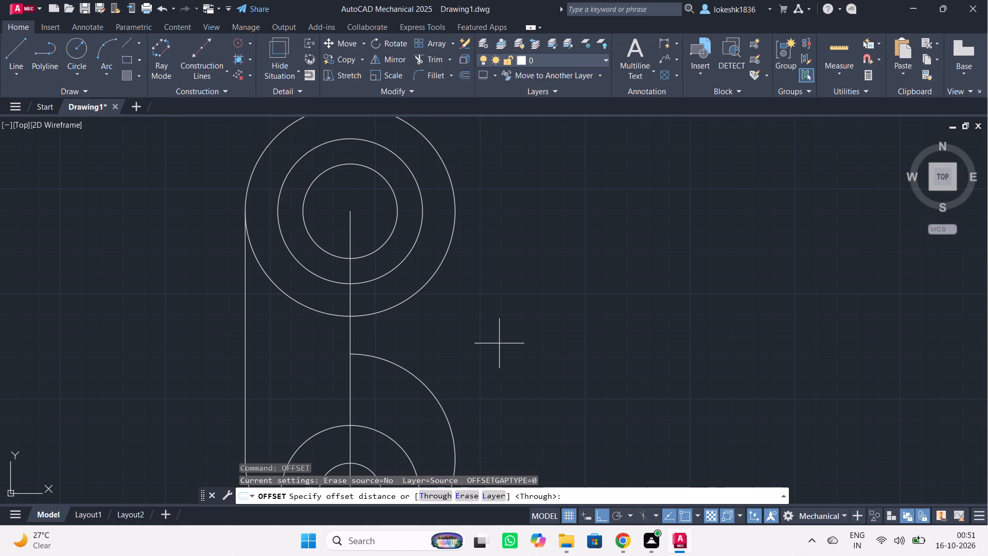
pyautogui.press('1')
pyautogui.press('2')
pyautogui.press('Return')
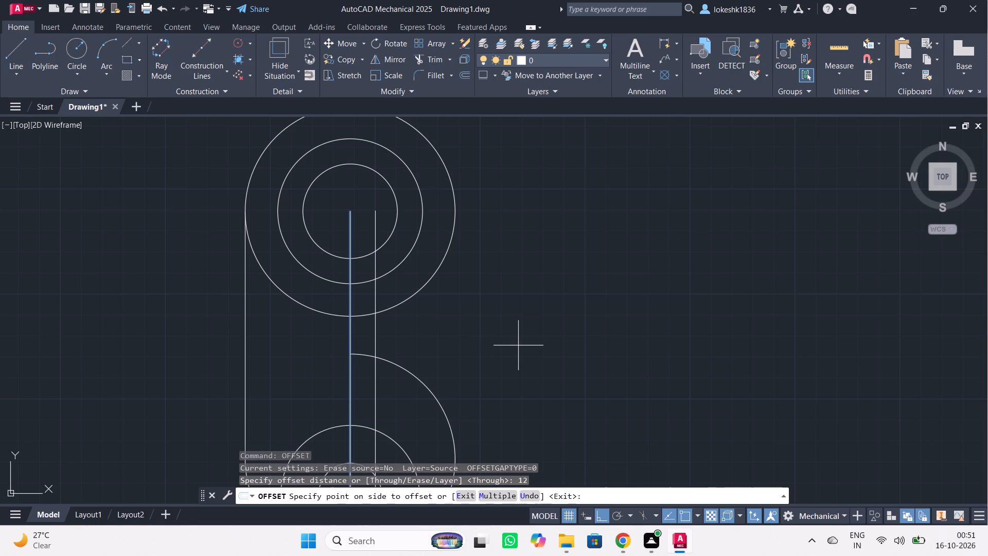
pyautogui.click(518, 345)
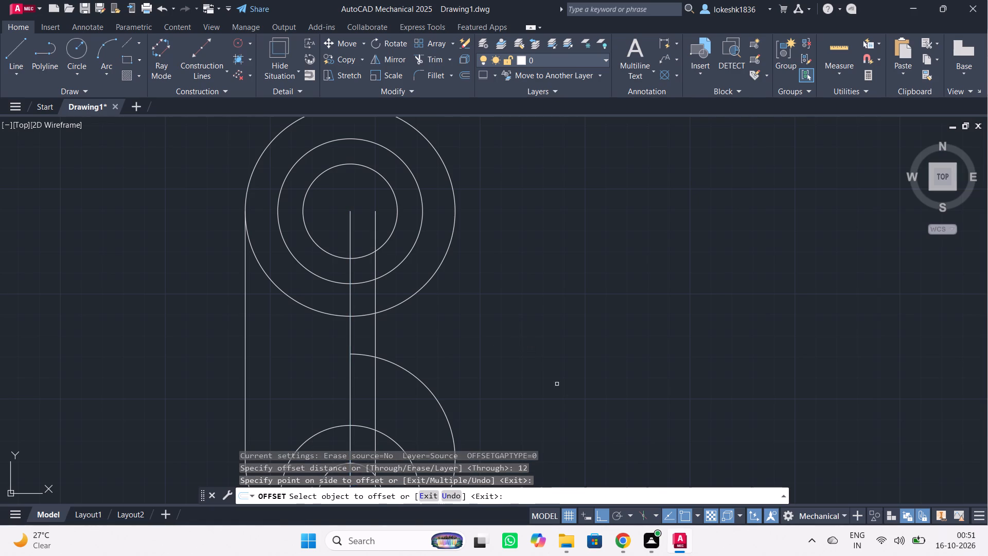
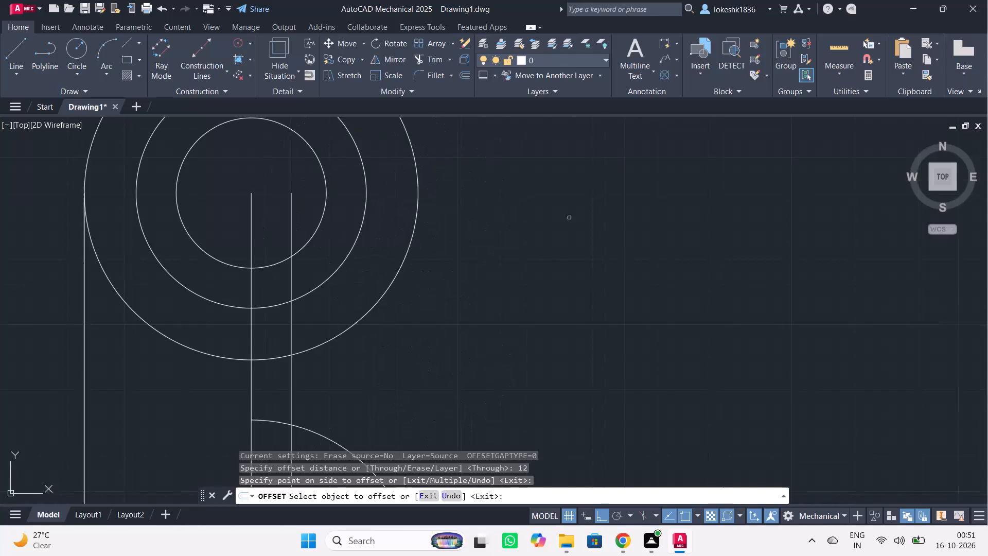
# Offset the vertical centre line between the two bosses by 12 to its left side, keeping the source line.
pyautogui.scroll(-2, 569, 218)
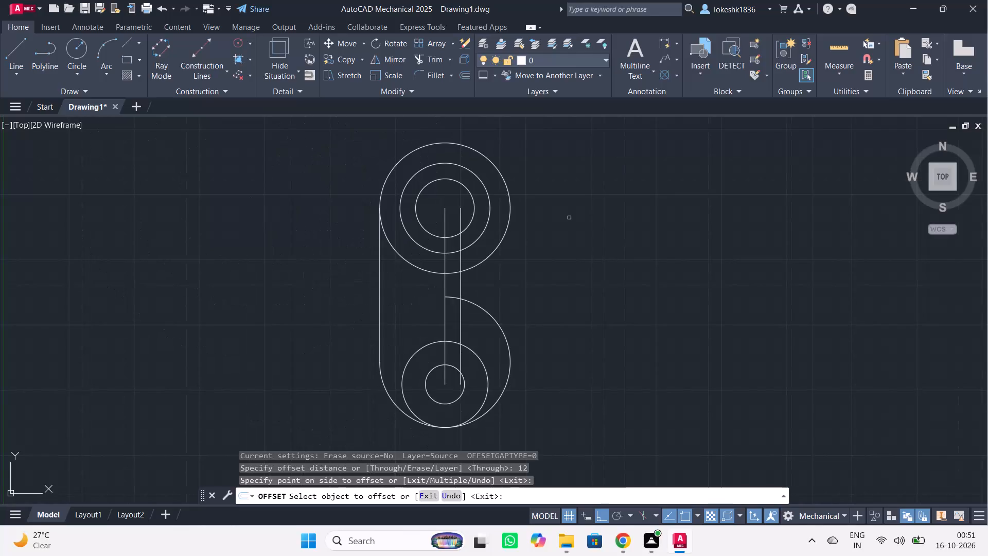
pyautogui.scroll(-3, 569, 218)
pyautogui.scroll(3, 569, 218)
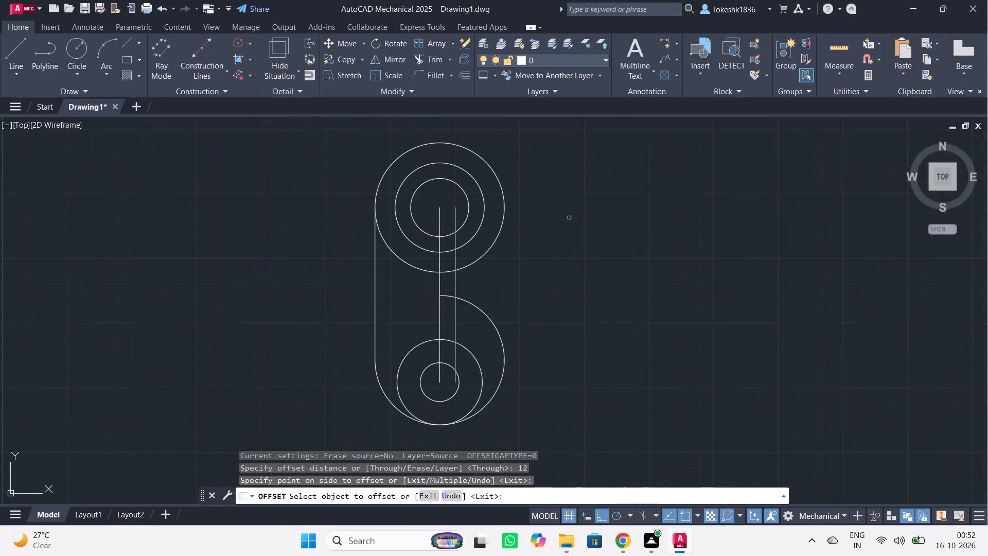
pyautogui.scroll(1, 538, 236)
pyautogui.scroll(1, 540, 279)
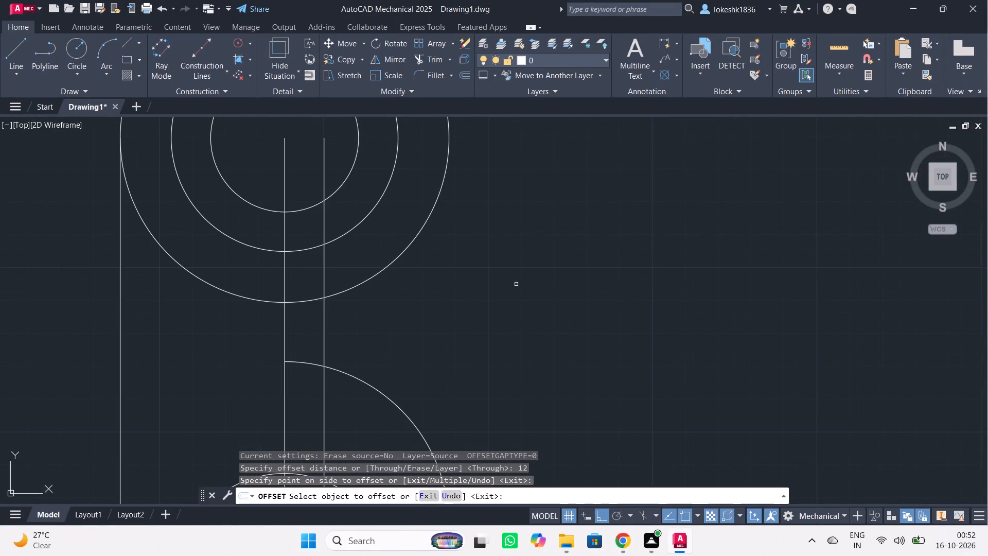
pyautogui.scroll(-1, 516, 284)
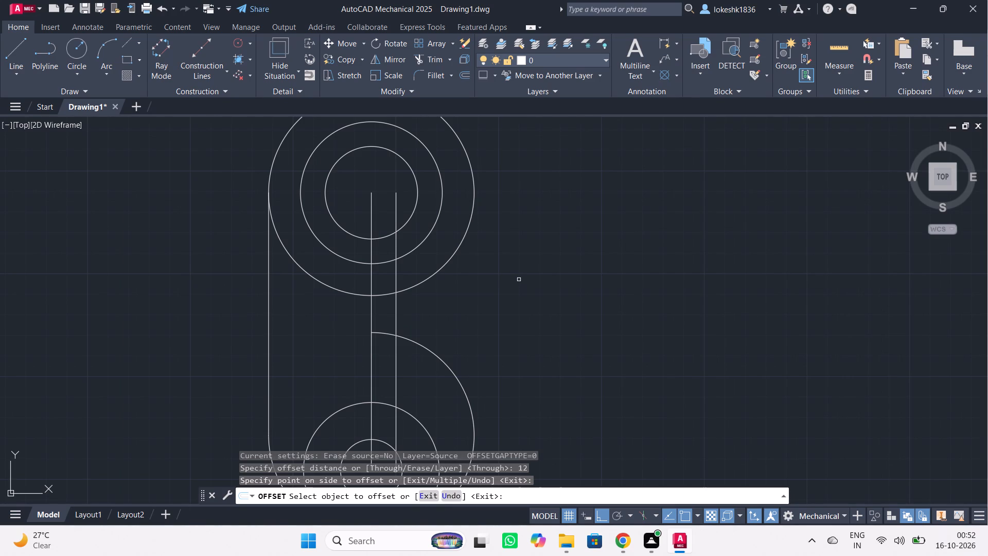
pyautogui.scroll(-1, 519, 280)
pyautogui.scroll(-2, 442, 285)
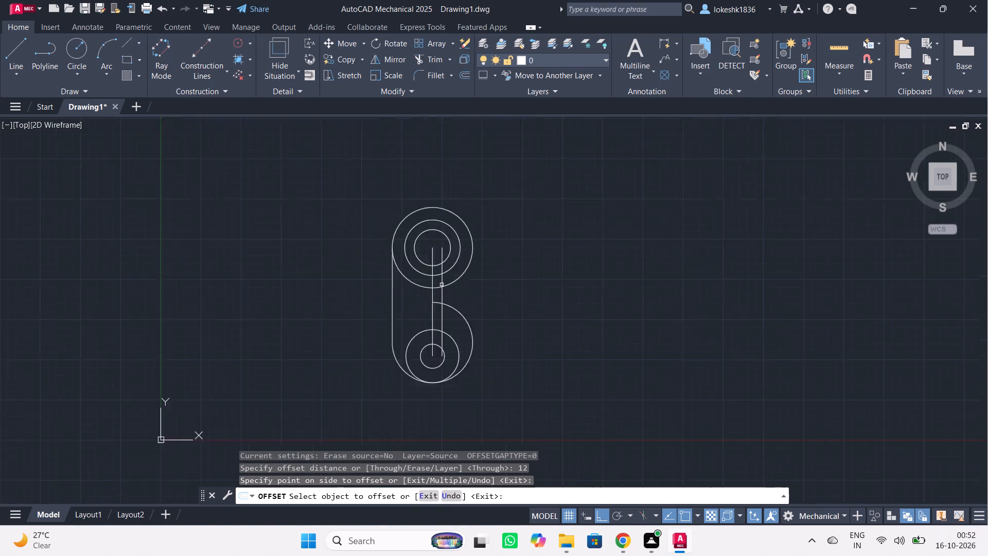
pyautogui.scroll(5, 442, 285)
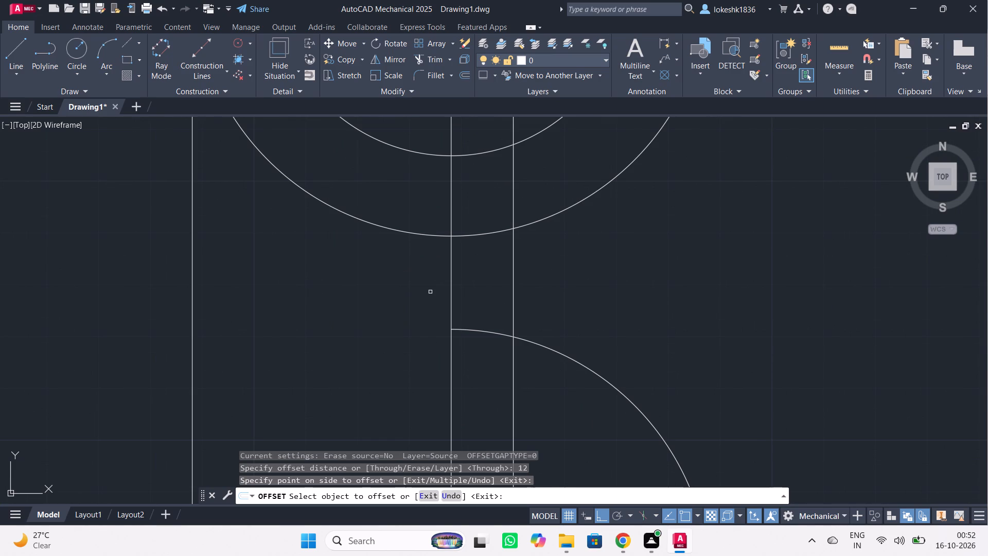
pyautogui.scroll(-1, 430, 292)
pyautogui.scroll(1, 430, 292)
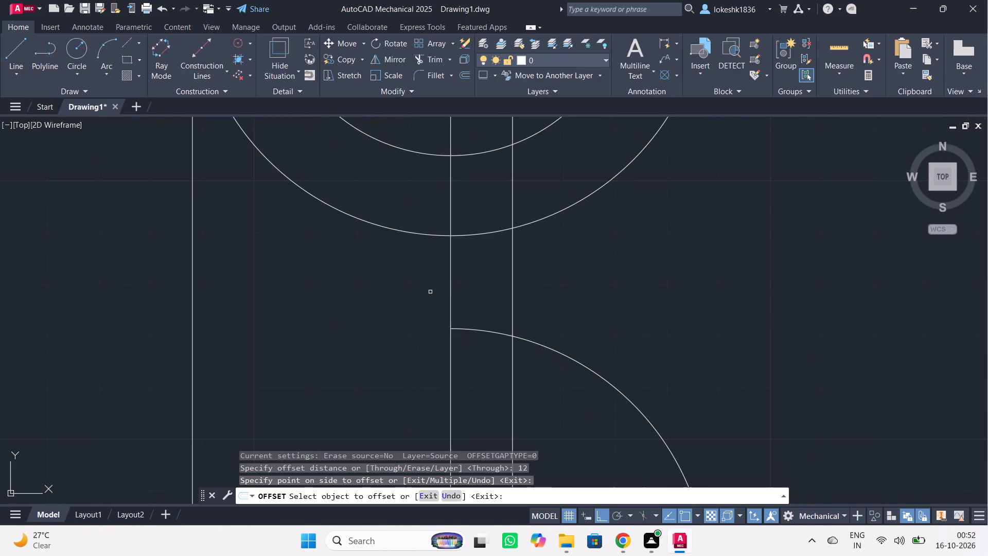
pyautogui.click(450, 278)
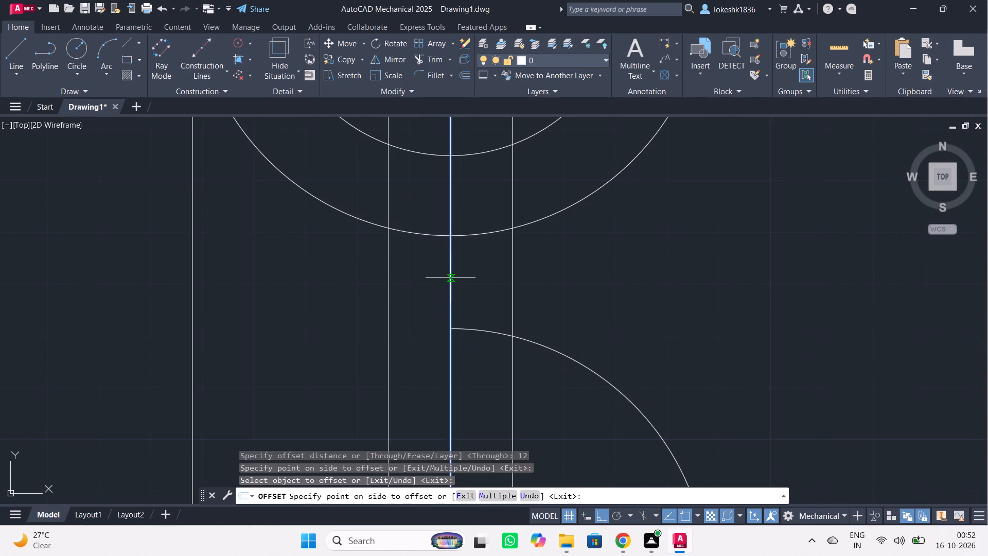
pyautogui.click(427, 286)
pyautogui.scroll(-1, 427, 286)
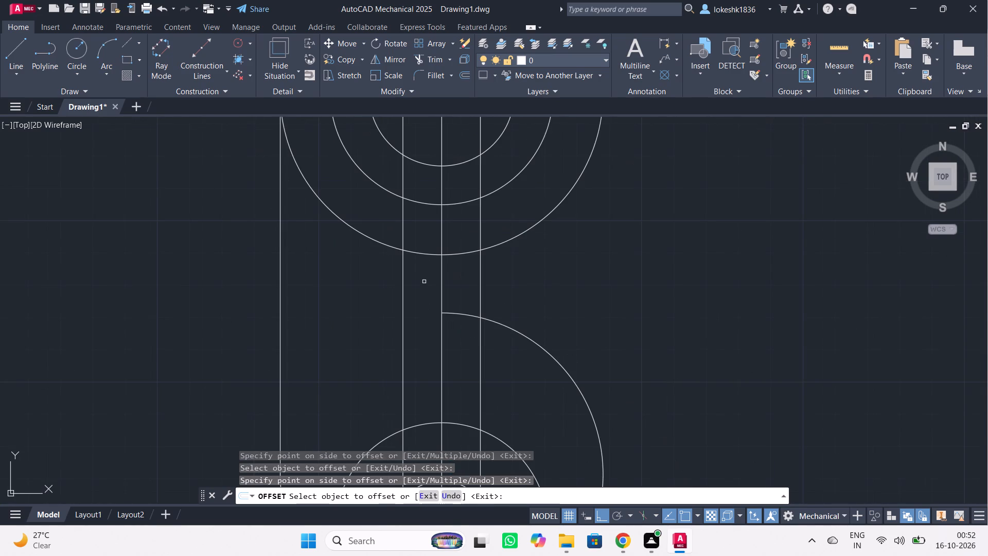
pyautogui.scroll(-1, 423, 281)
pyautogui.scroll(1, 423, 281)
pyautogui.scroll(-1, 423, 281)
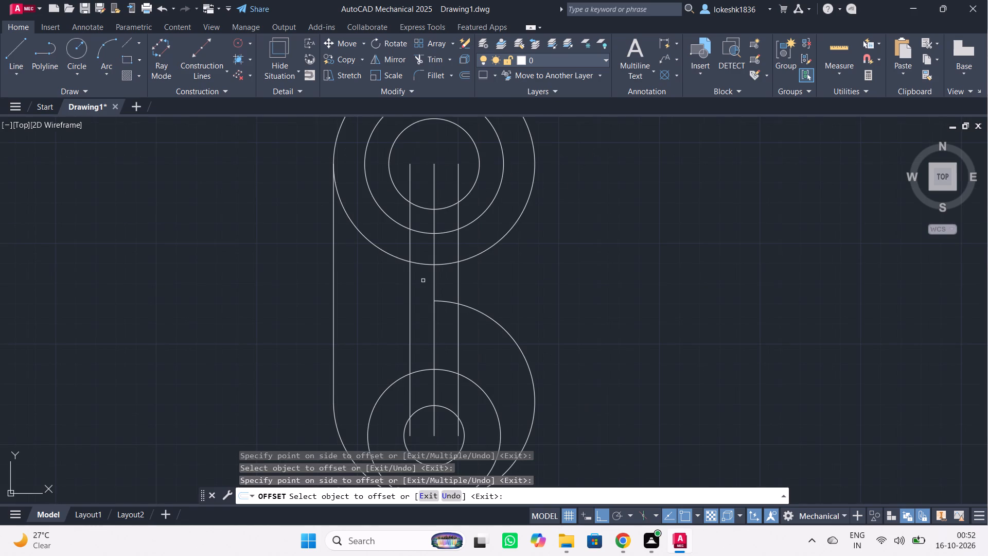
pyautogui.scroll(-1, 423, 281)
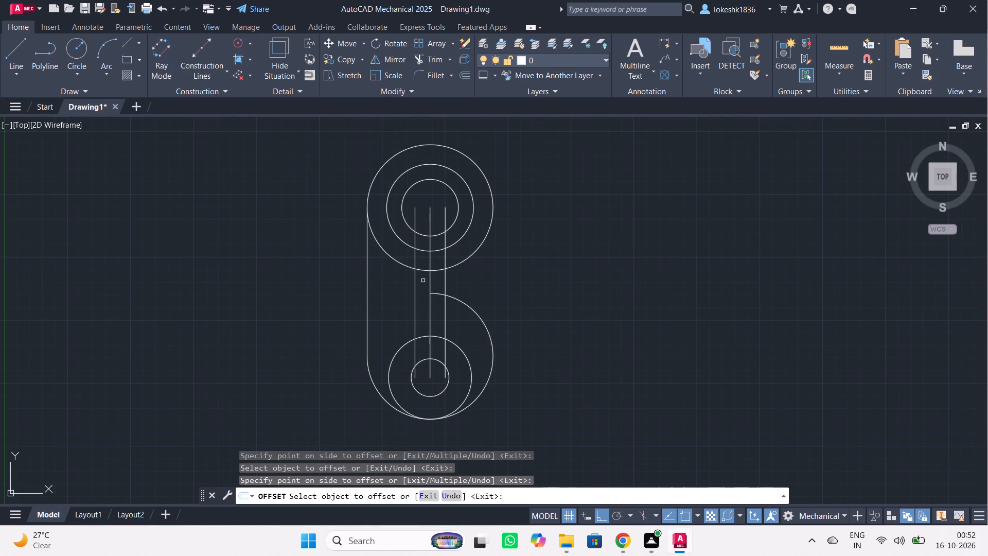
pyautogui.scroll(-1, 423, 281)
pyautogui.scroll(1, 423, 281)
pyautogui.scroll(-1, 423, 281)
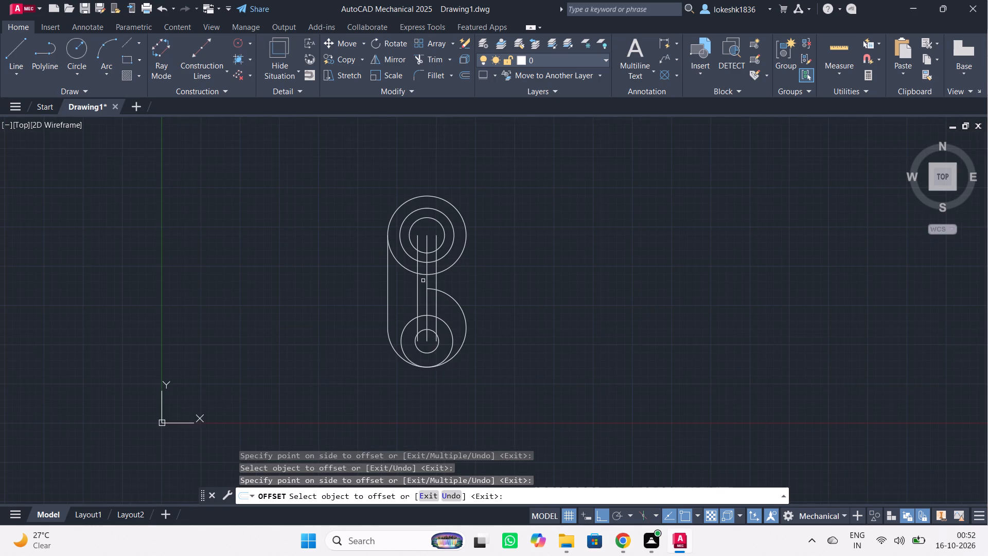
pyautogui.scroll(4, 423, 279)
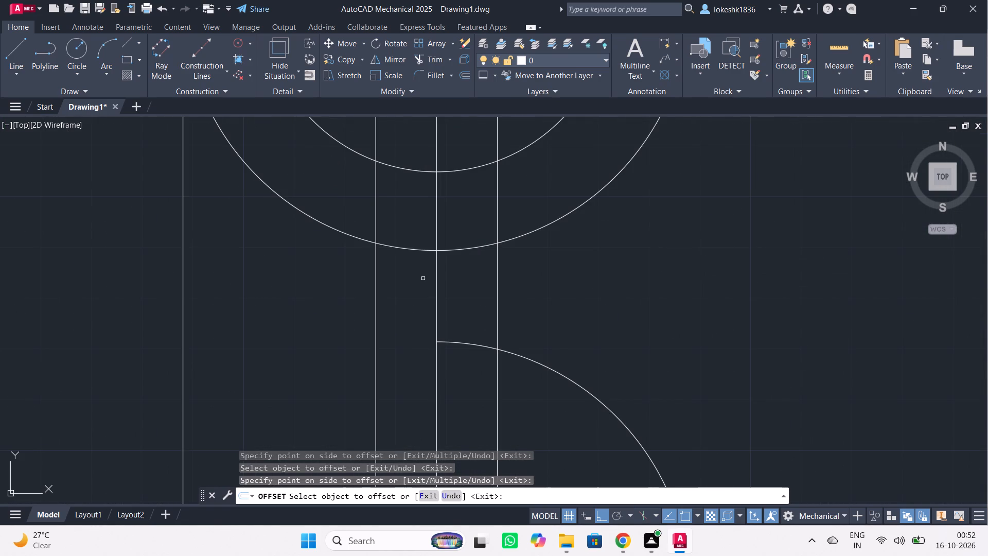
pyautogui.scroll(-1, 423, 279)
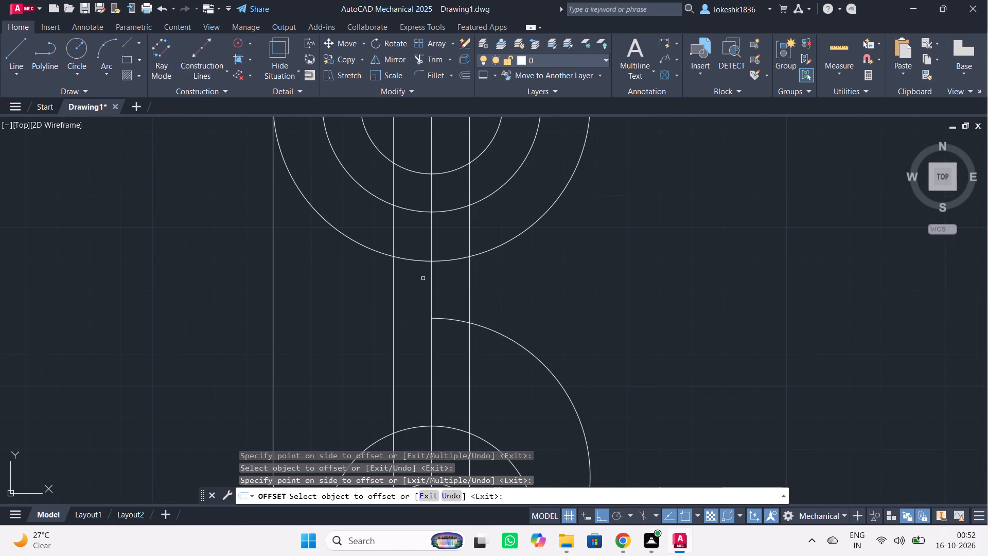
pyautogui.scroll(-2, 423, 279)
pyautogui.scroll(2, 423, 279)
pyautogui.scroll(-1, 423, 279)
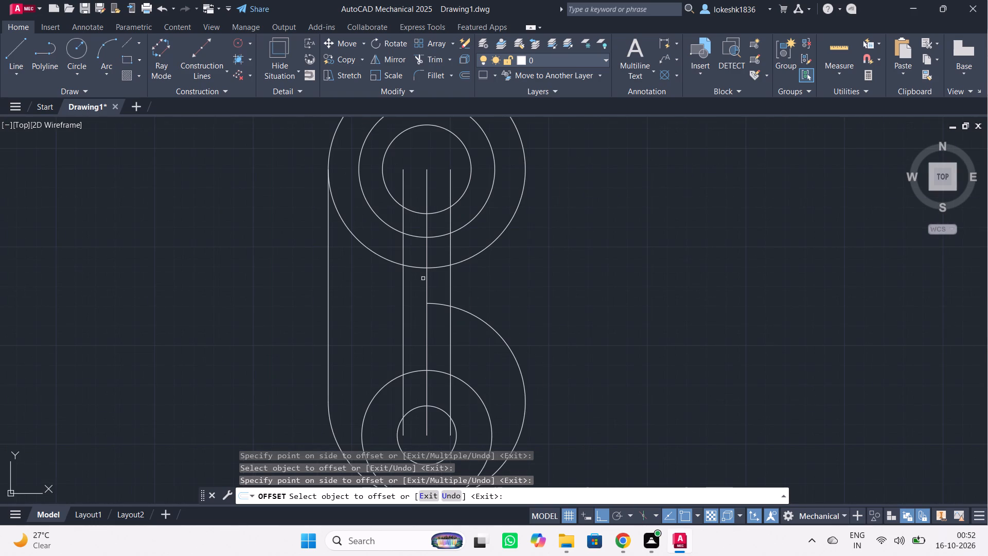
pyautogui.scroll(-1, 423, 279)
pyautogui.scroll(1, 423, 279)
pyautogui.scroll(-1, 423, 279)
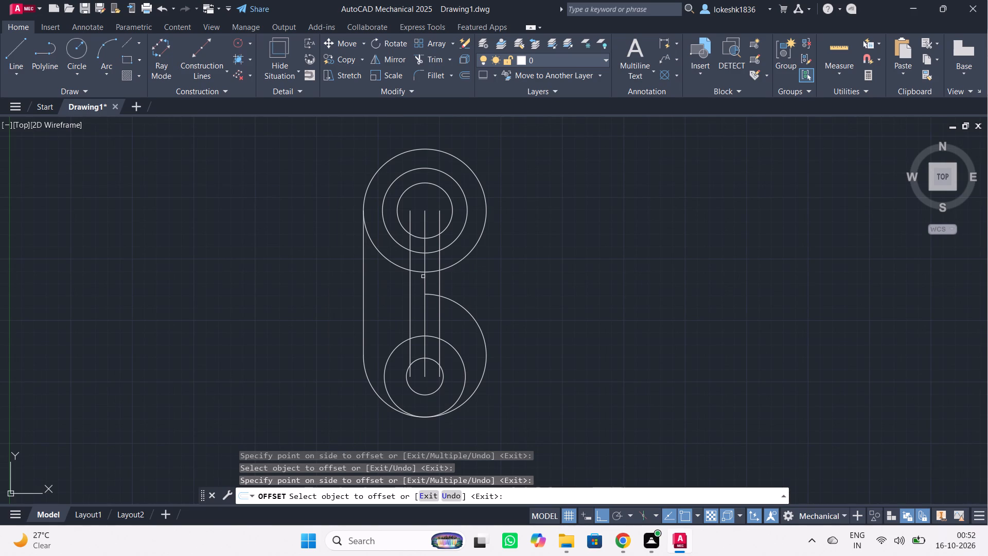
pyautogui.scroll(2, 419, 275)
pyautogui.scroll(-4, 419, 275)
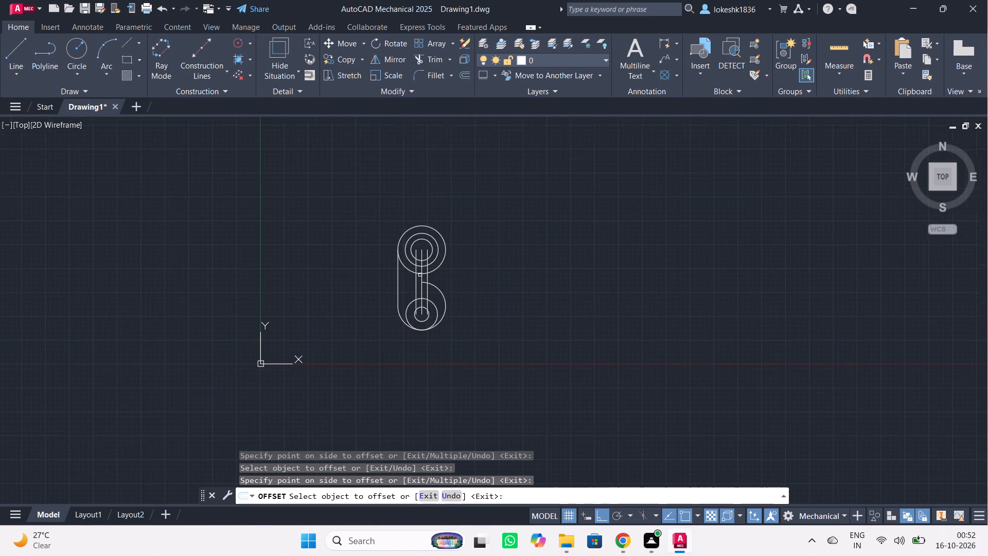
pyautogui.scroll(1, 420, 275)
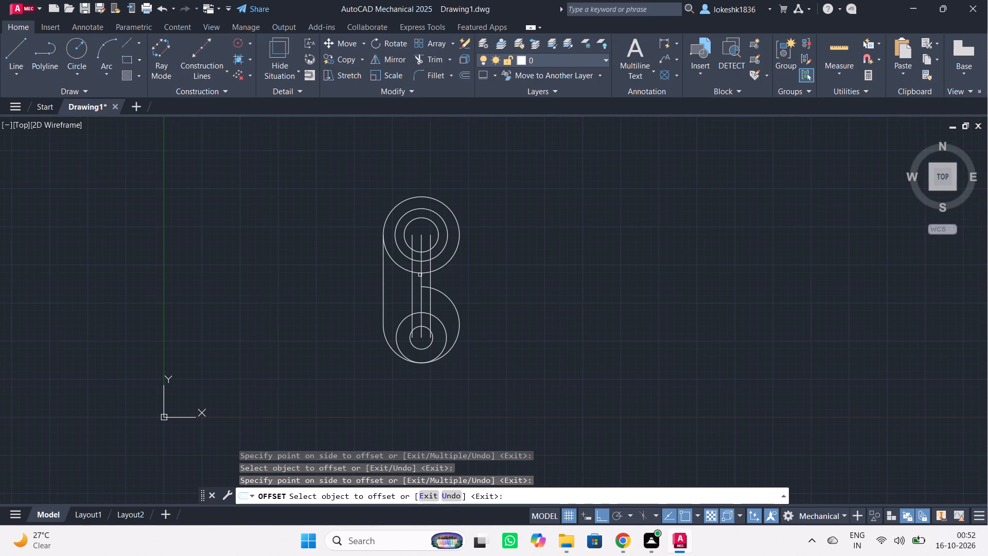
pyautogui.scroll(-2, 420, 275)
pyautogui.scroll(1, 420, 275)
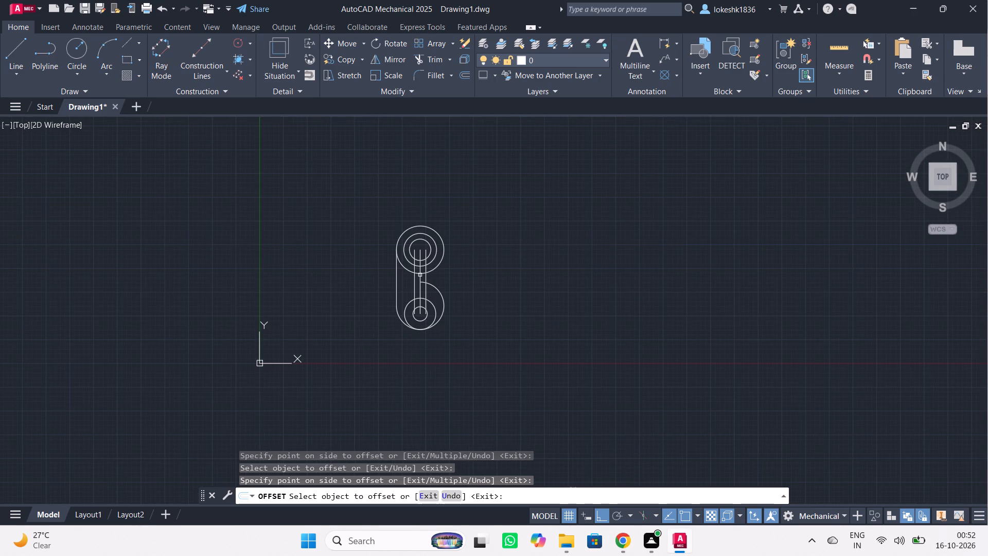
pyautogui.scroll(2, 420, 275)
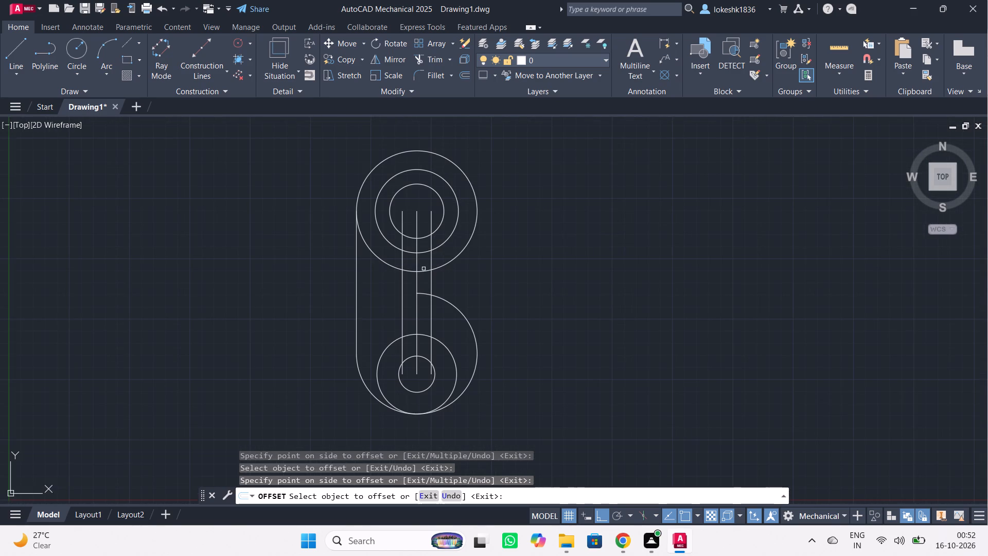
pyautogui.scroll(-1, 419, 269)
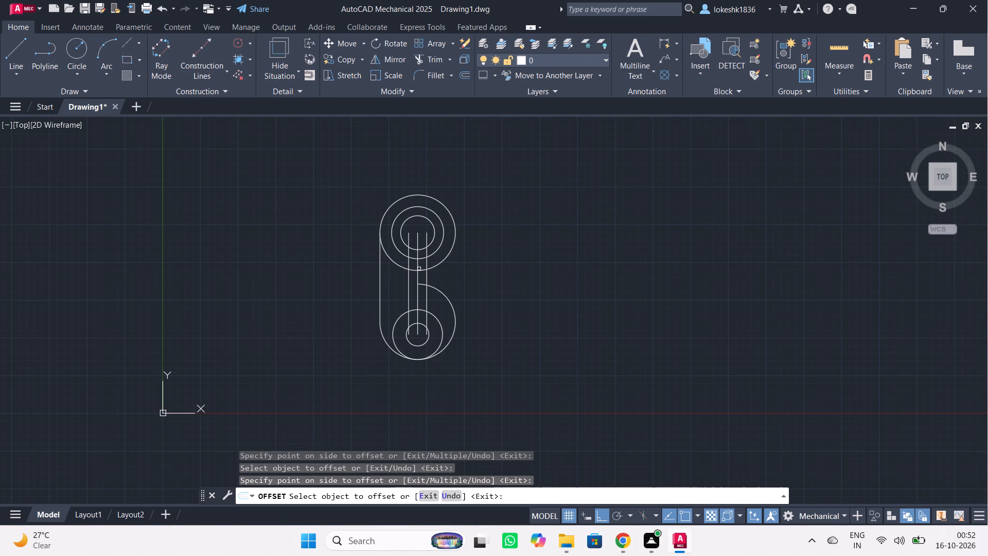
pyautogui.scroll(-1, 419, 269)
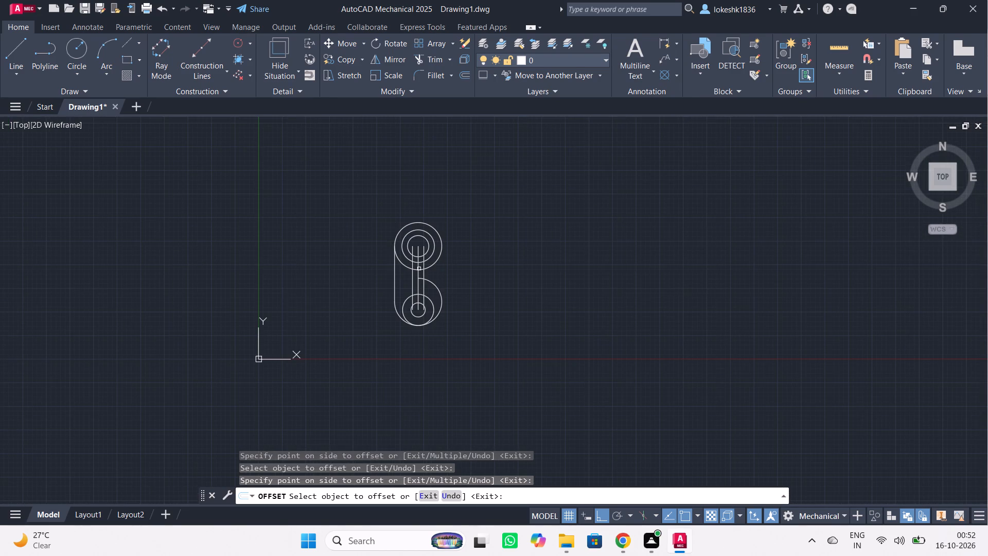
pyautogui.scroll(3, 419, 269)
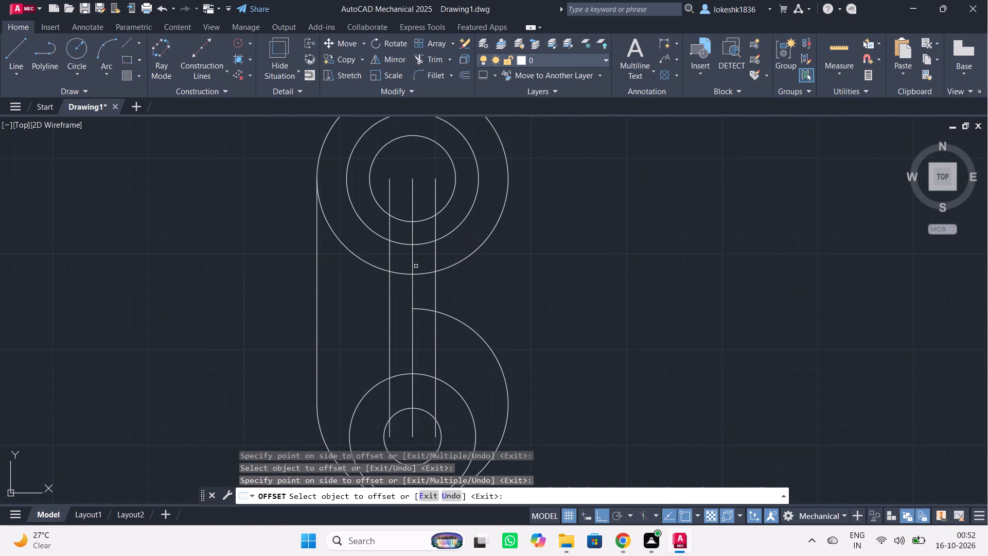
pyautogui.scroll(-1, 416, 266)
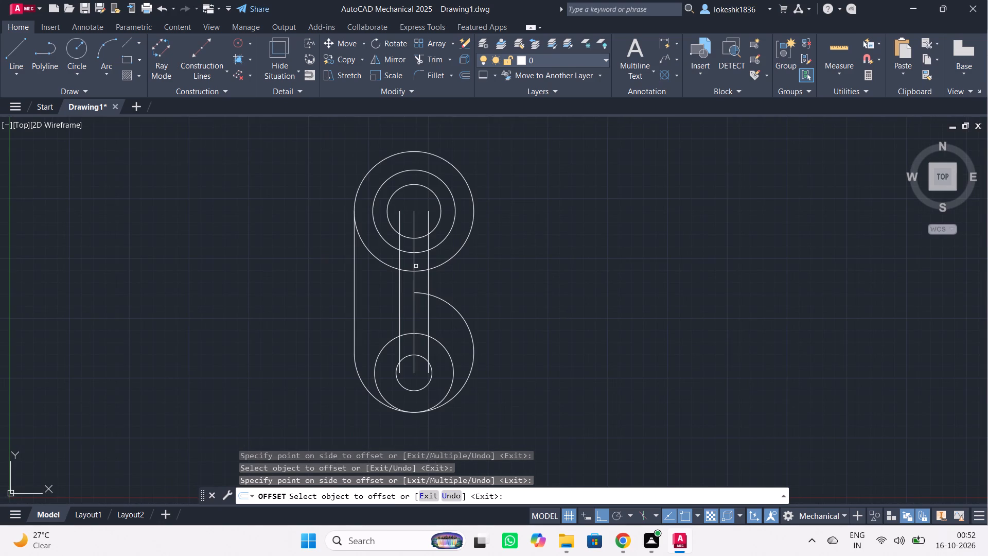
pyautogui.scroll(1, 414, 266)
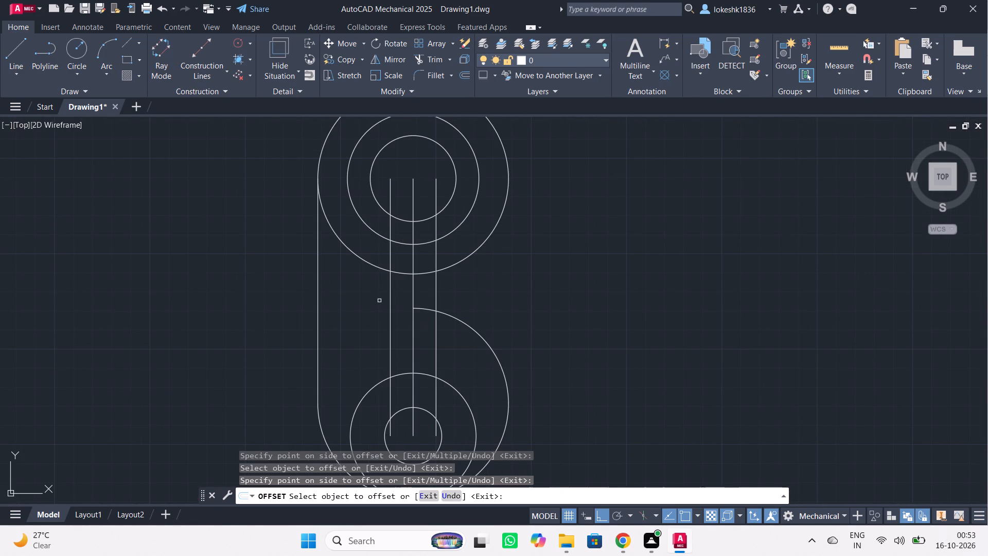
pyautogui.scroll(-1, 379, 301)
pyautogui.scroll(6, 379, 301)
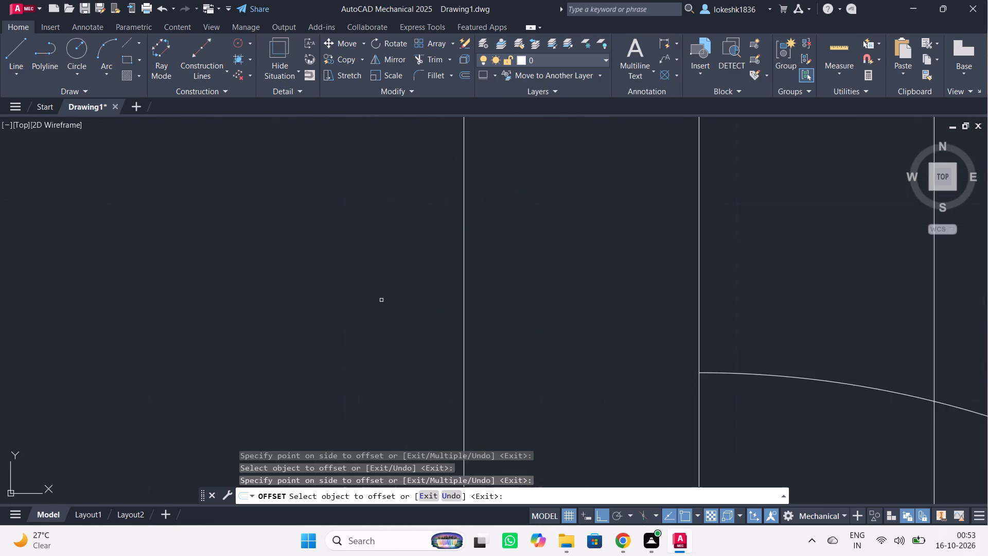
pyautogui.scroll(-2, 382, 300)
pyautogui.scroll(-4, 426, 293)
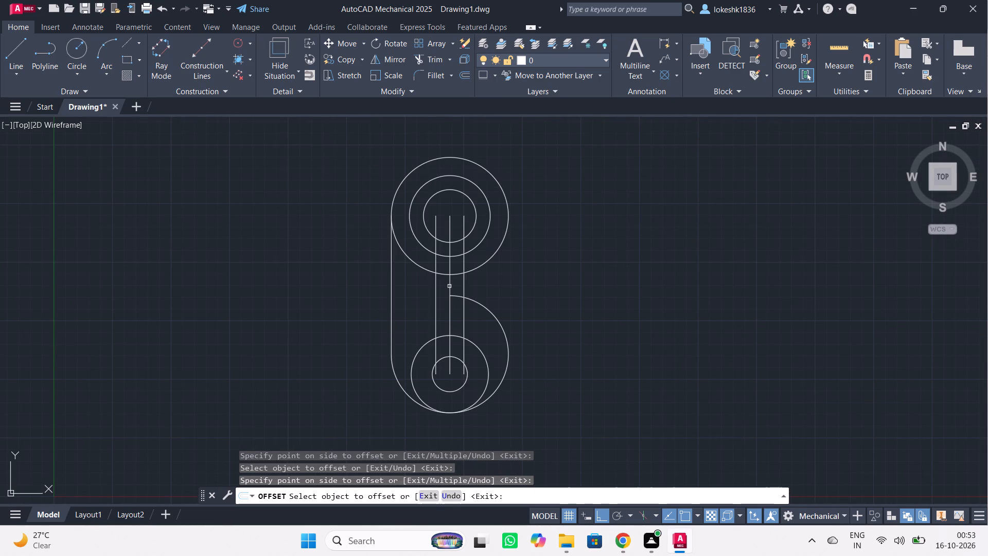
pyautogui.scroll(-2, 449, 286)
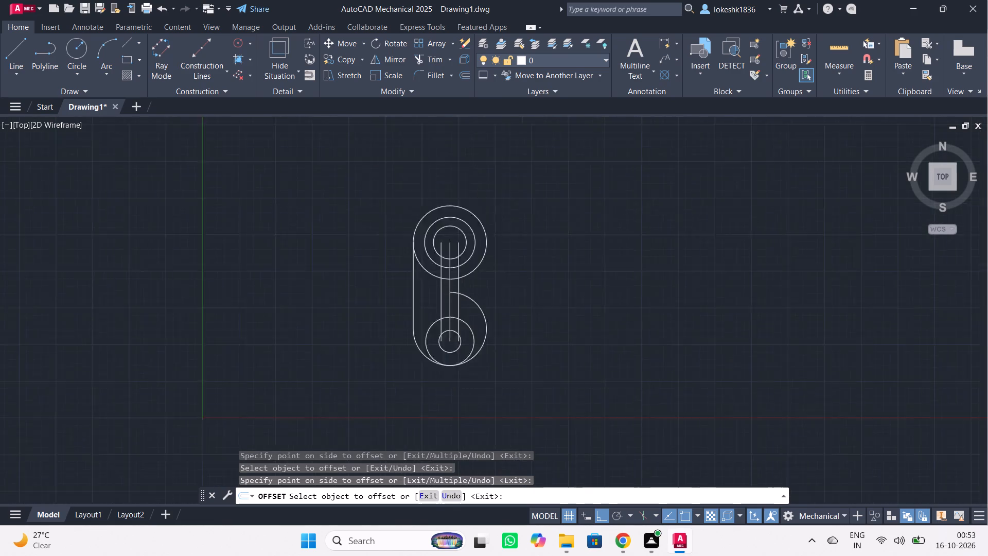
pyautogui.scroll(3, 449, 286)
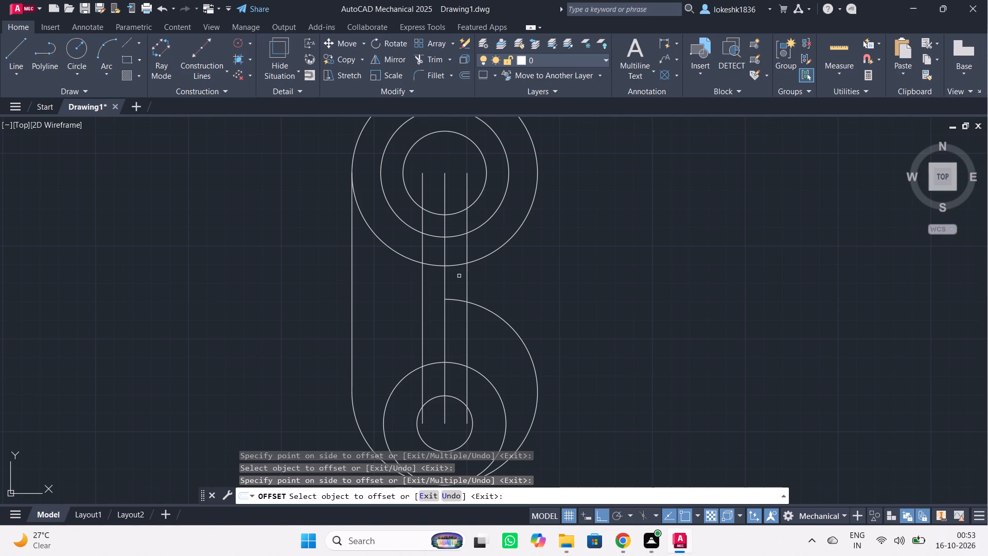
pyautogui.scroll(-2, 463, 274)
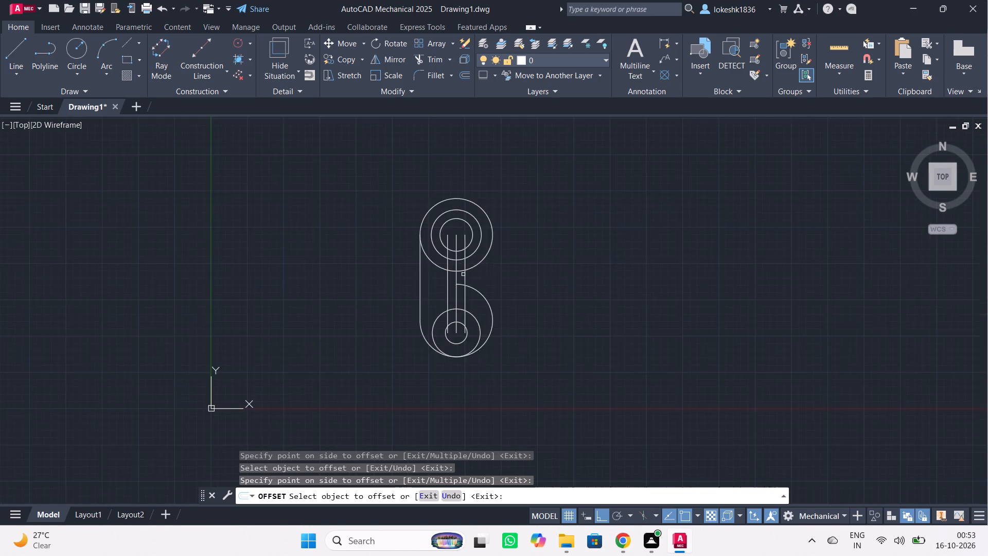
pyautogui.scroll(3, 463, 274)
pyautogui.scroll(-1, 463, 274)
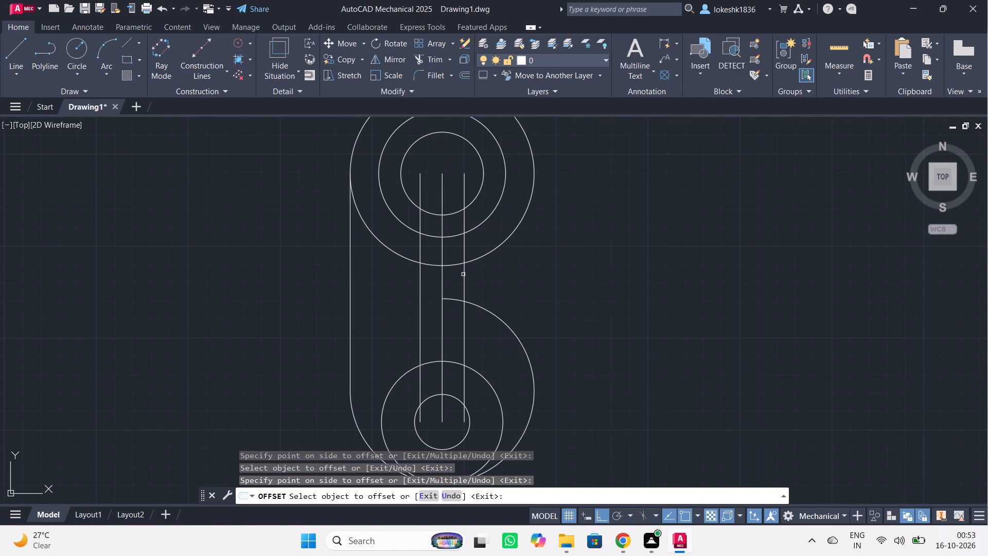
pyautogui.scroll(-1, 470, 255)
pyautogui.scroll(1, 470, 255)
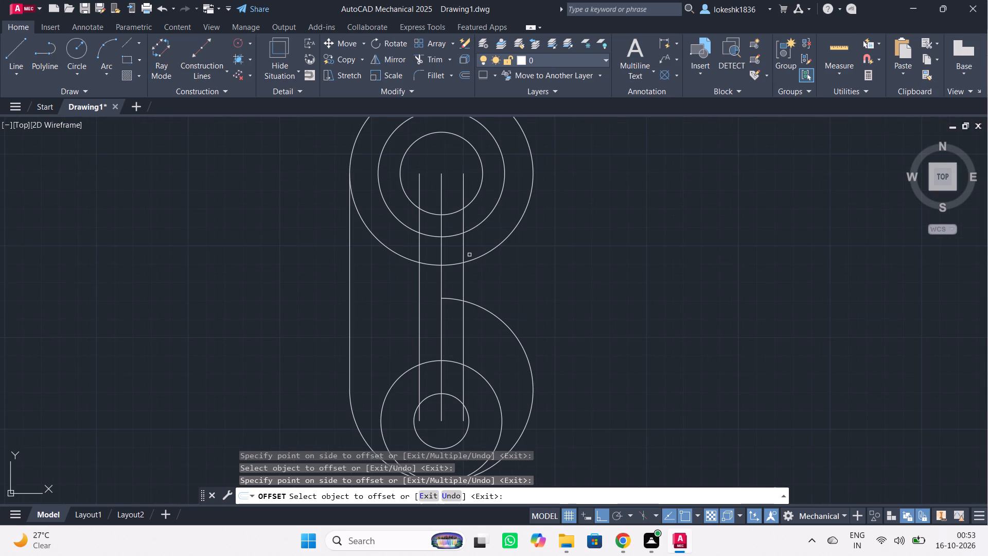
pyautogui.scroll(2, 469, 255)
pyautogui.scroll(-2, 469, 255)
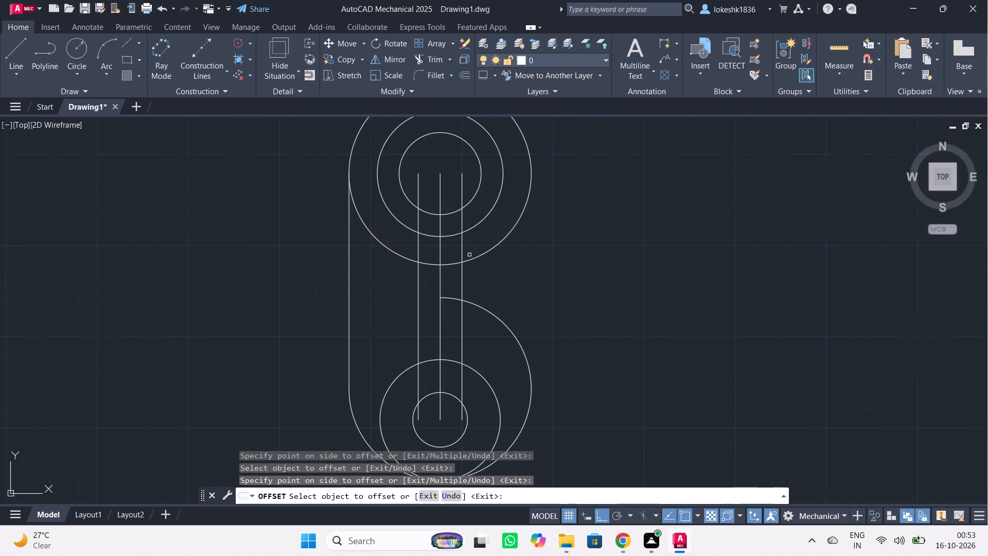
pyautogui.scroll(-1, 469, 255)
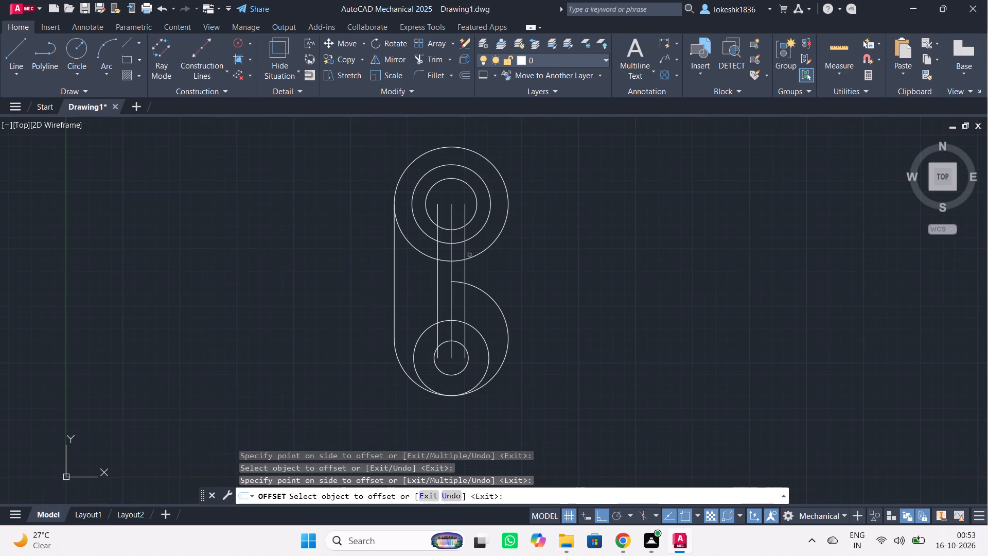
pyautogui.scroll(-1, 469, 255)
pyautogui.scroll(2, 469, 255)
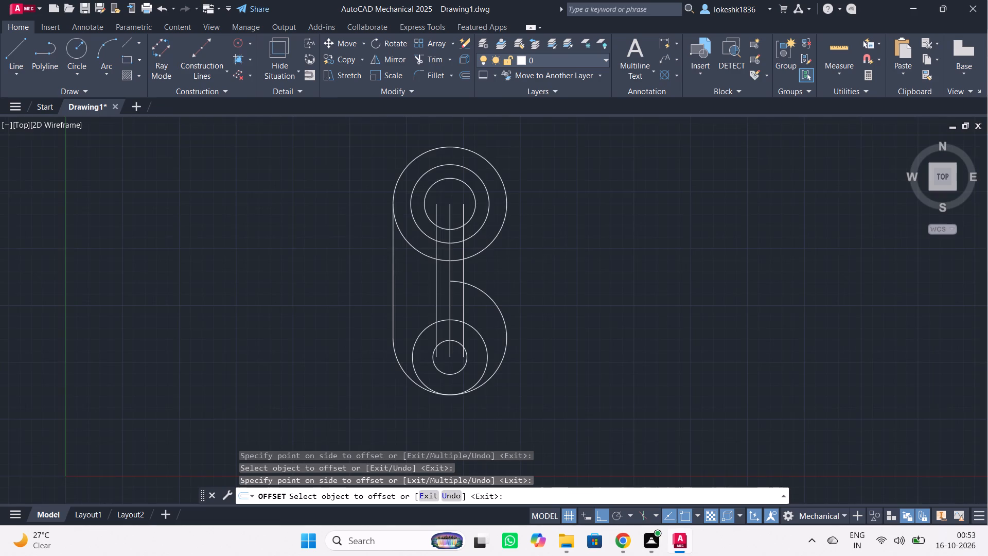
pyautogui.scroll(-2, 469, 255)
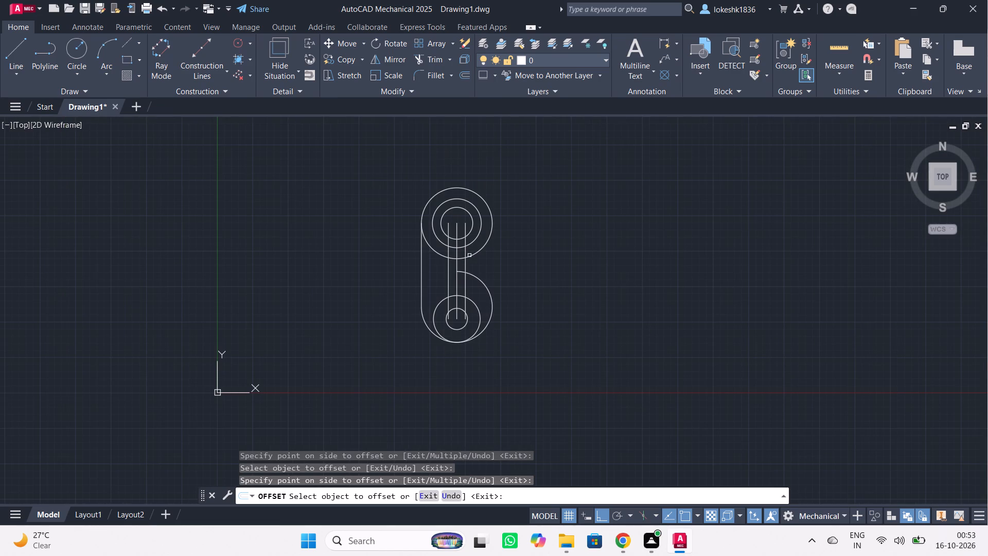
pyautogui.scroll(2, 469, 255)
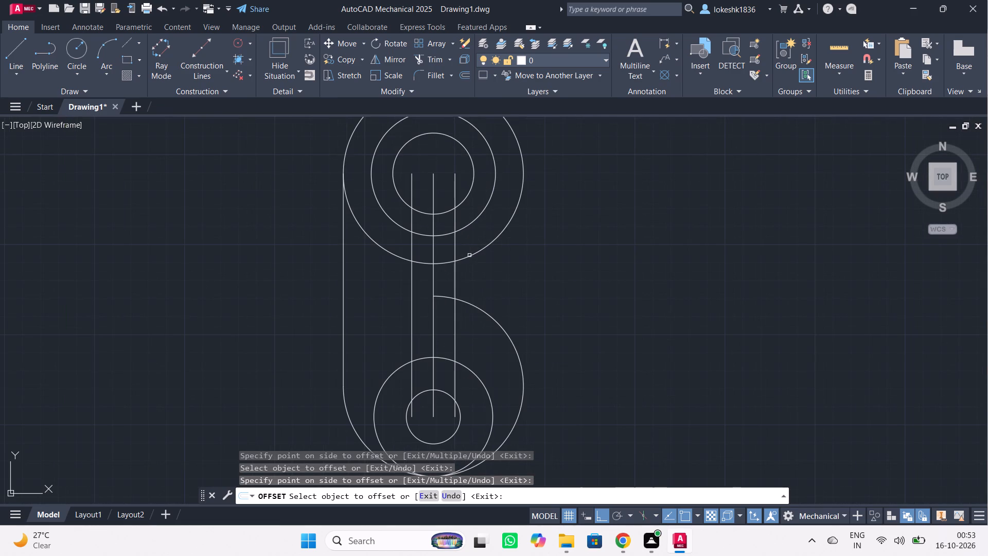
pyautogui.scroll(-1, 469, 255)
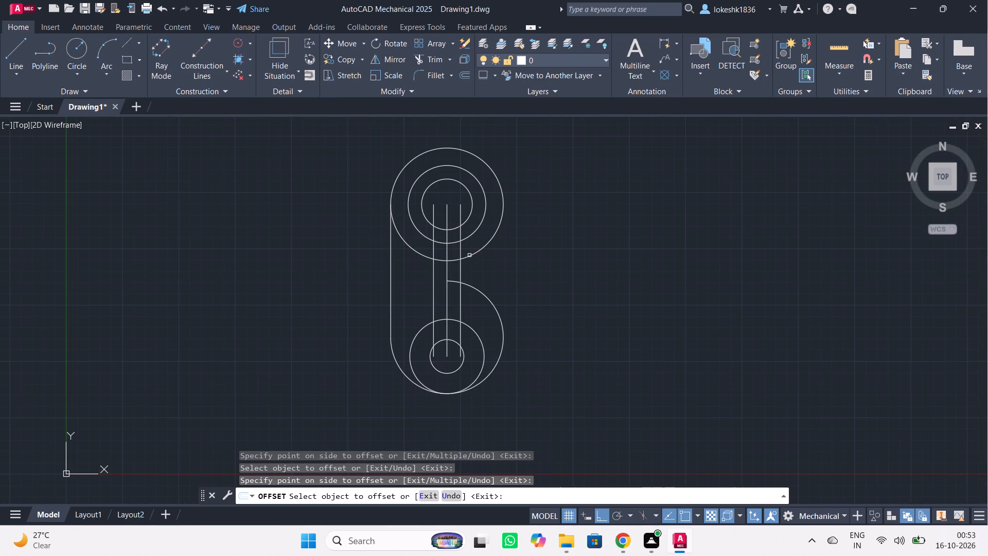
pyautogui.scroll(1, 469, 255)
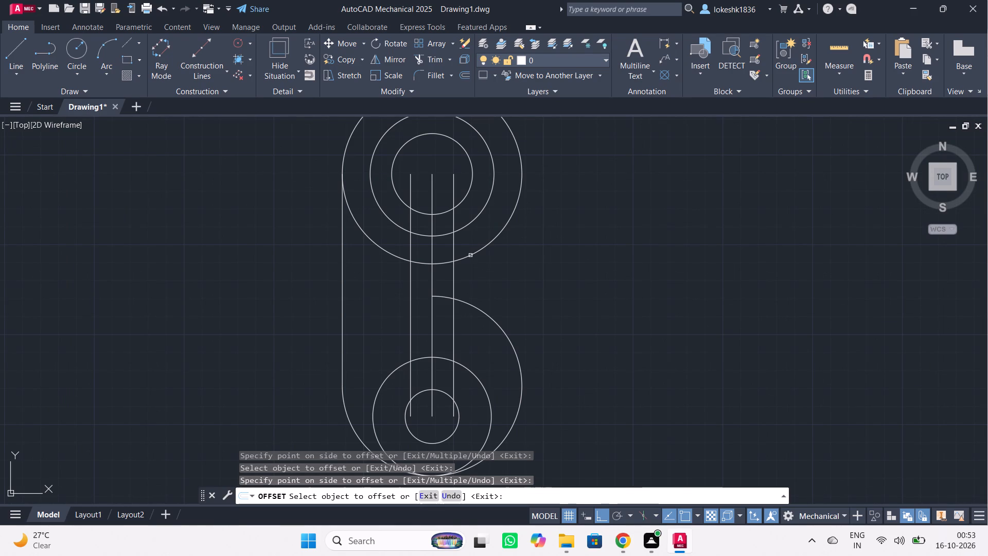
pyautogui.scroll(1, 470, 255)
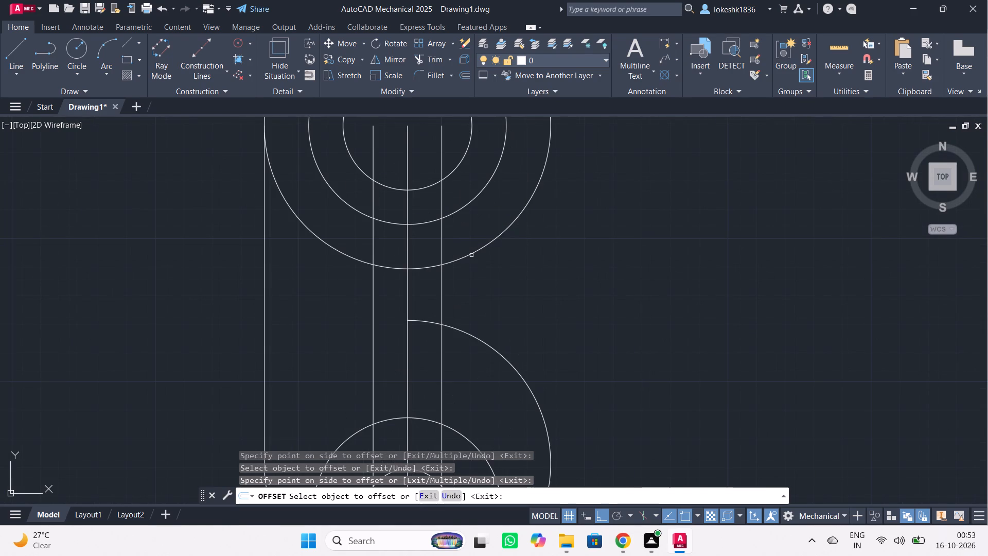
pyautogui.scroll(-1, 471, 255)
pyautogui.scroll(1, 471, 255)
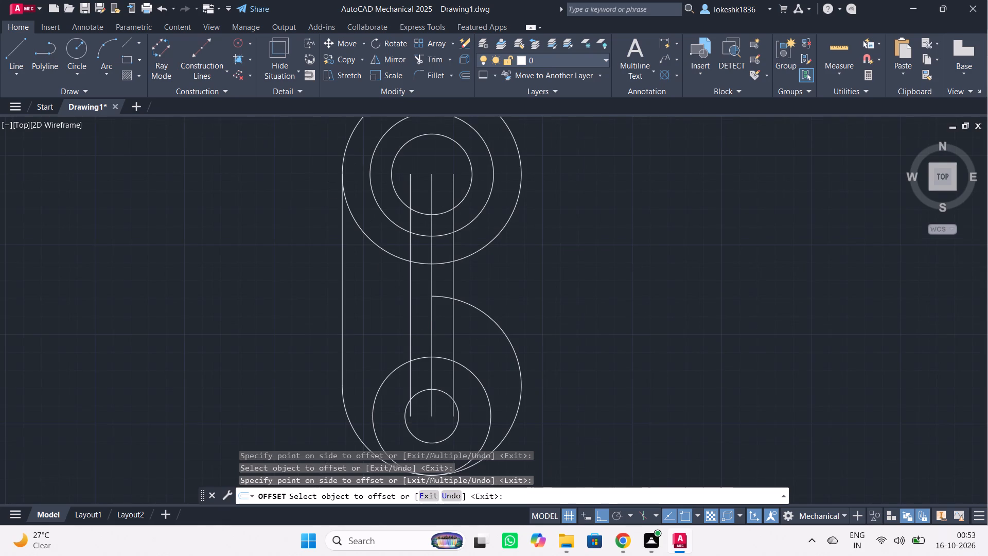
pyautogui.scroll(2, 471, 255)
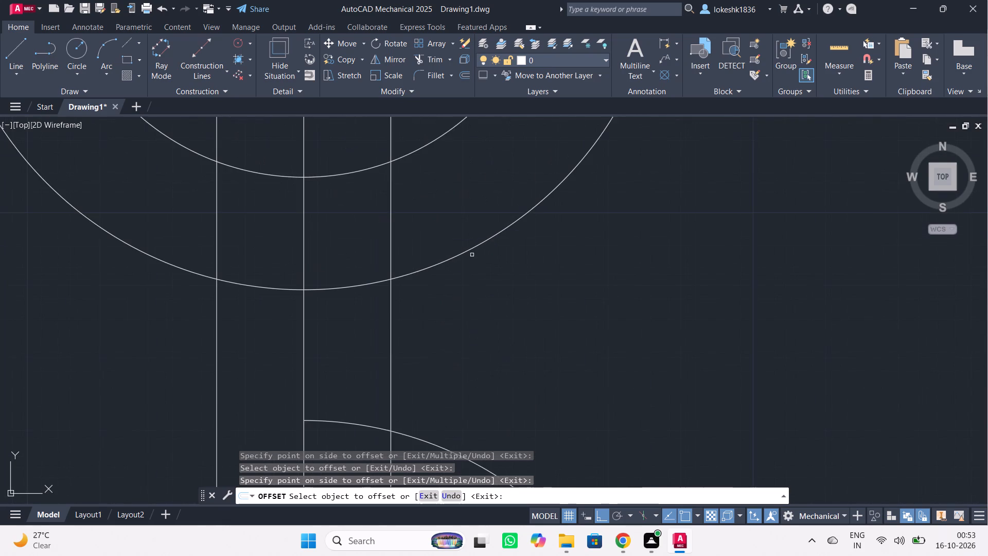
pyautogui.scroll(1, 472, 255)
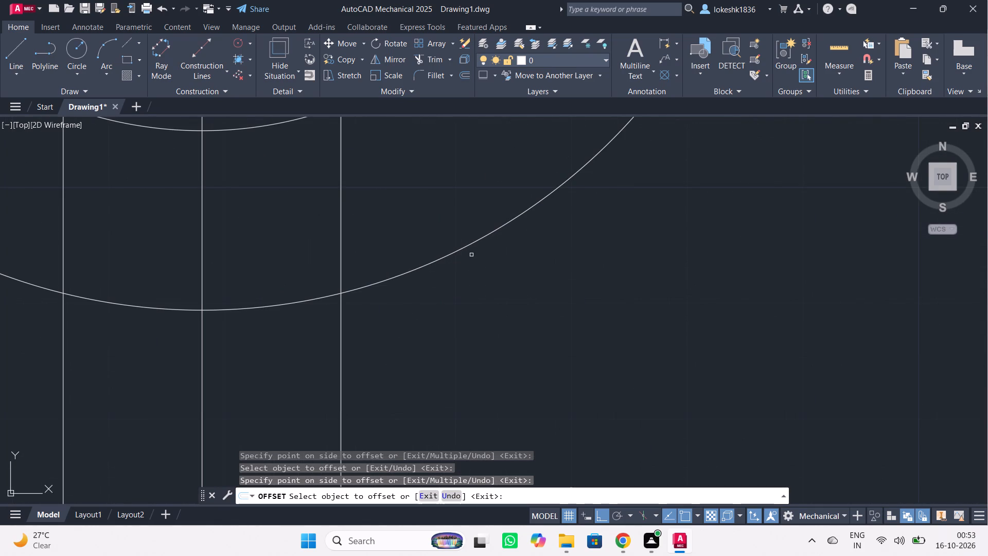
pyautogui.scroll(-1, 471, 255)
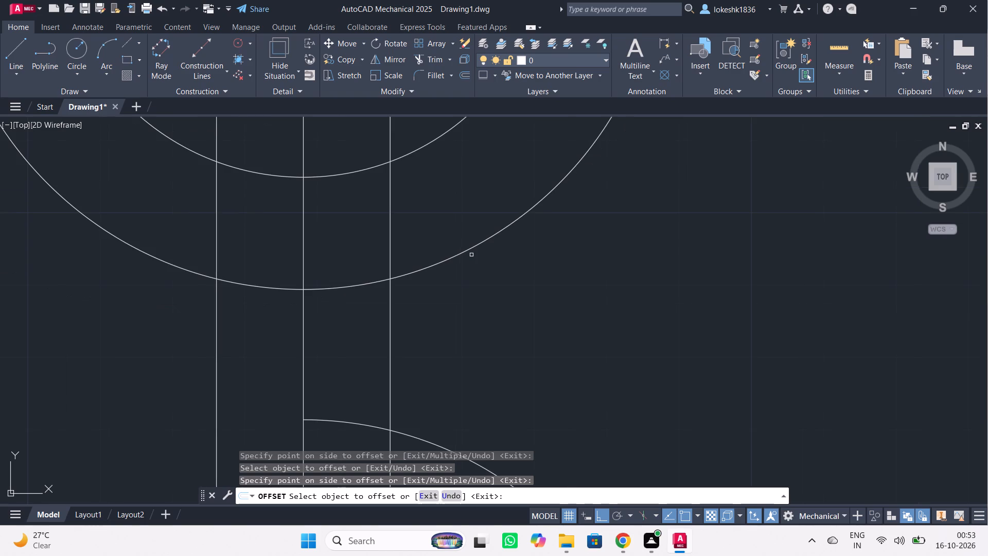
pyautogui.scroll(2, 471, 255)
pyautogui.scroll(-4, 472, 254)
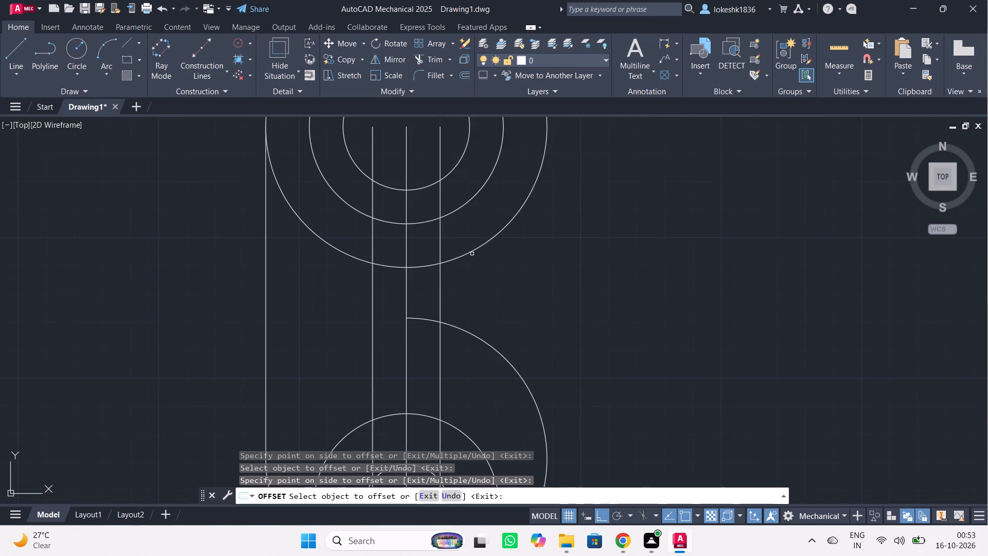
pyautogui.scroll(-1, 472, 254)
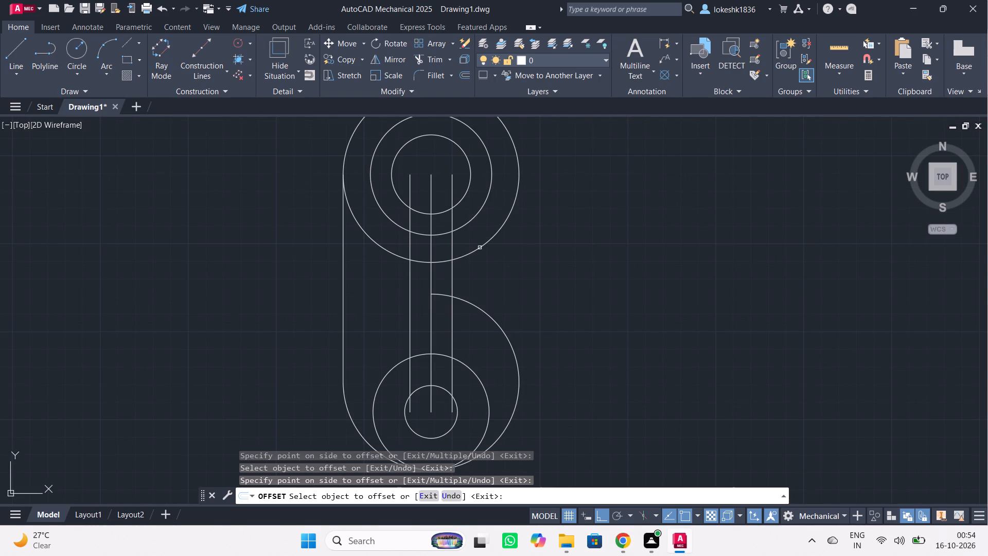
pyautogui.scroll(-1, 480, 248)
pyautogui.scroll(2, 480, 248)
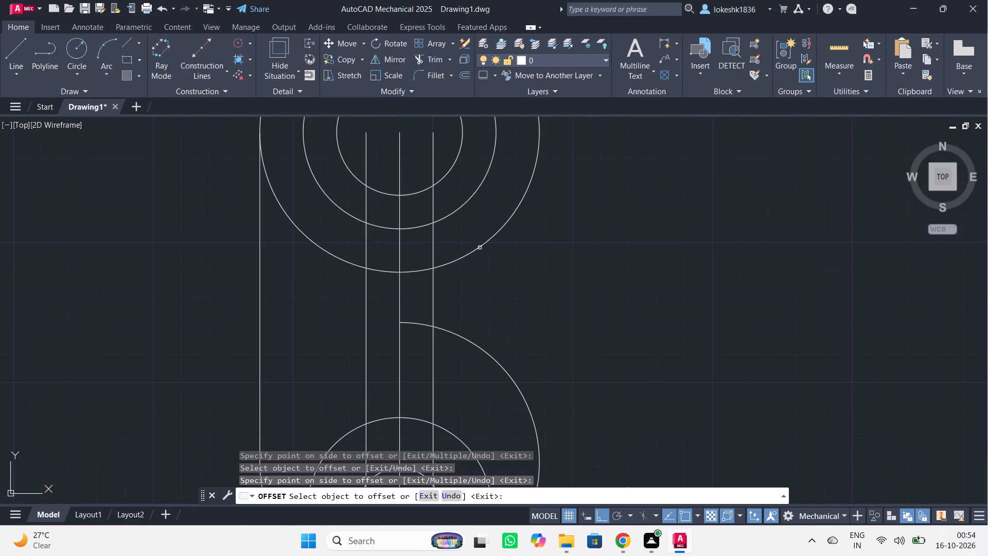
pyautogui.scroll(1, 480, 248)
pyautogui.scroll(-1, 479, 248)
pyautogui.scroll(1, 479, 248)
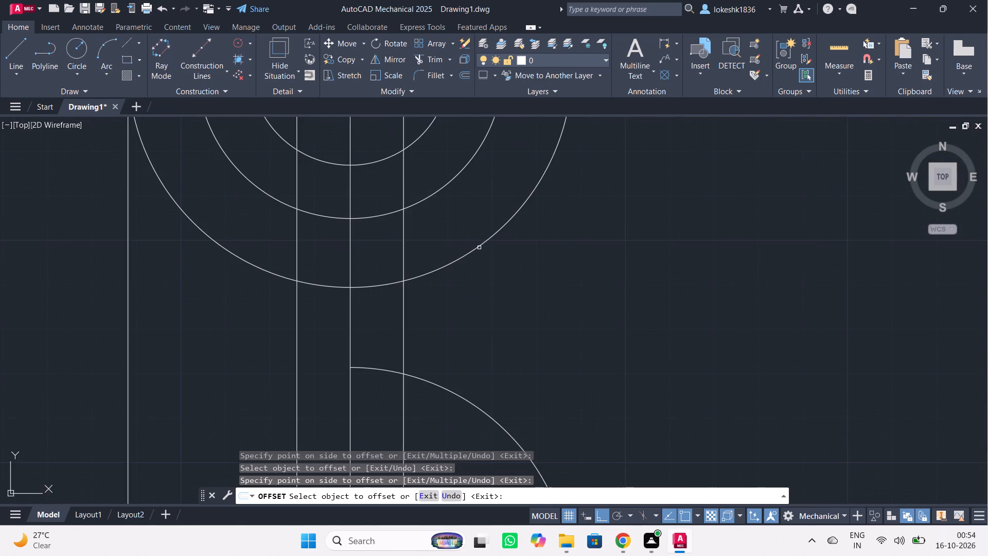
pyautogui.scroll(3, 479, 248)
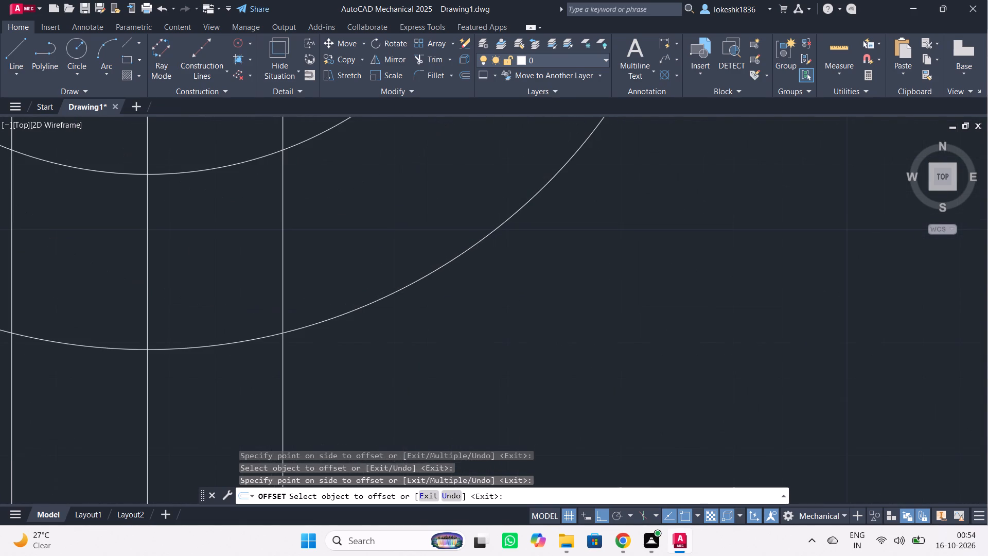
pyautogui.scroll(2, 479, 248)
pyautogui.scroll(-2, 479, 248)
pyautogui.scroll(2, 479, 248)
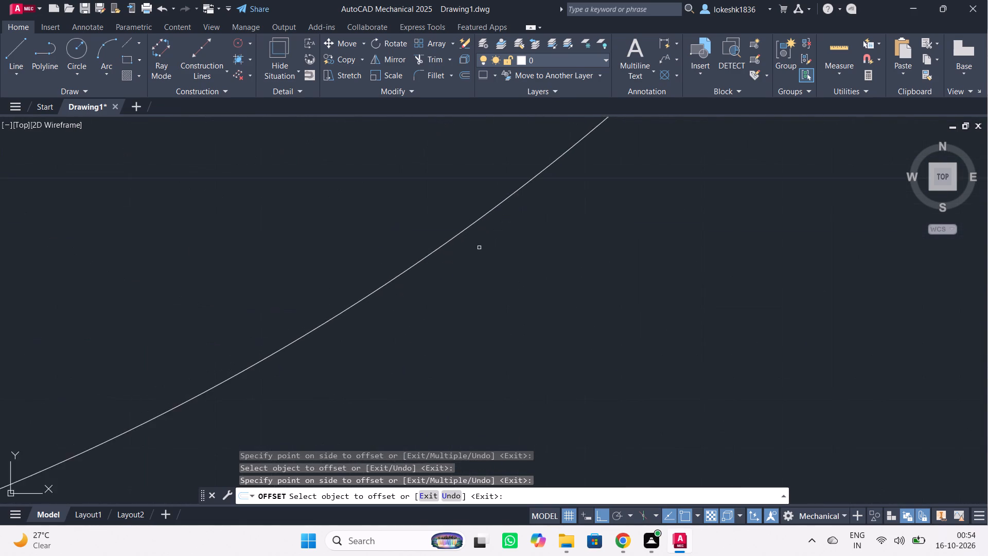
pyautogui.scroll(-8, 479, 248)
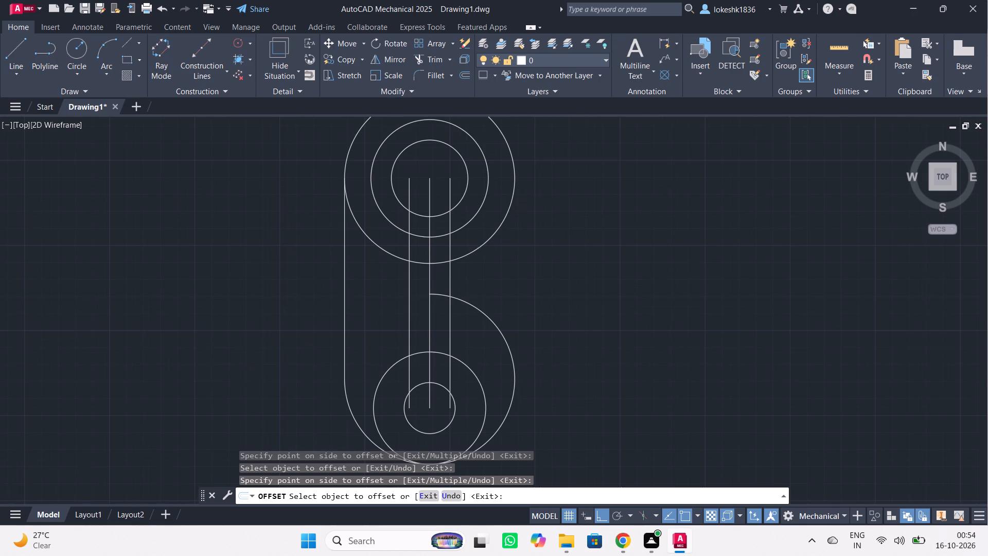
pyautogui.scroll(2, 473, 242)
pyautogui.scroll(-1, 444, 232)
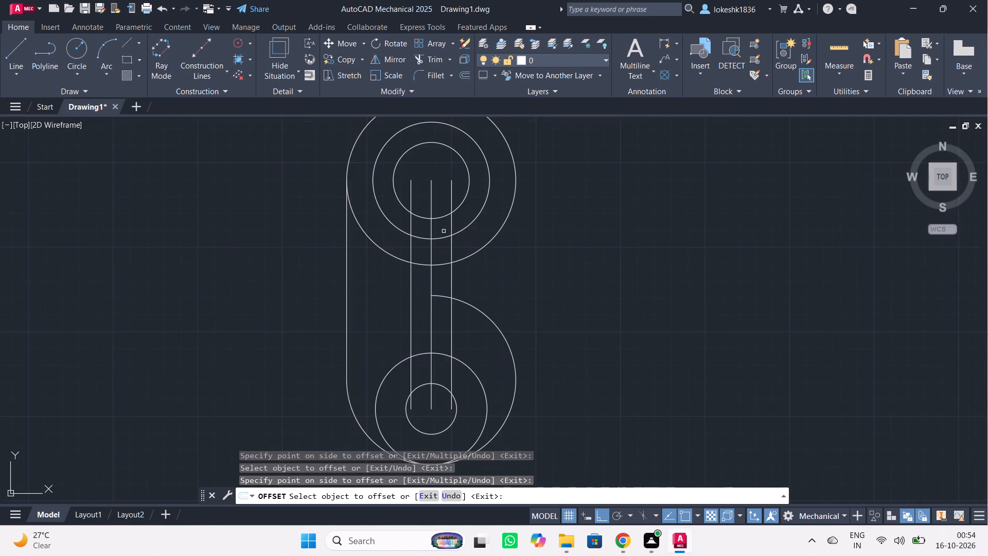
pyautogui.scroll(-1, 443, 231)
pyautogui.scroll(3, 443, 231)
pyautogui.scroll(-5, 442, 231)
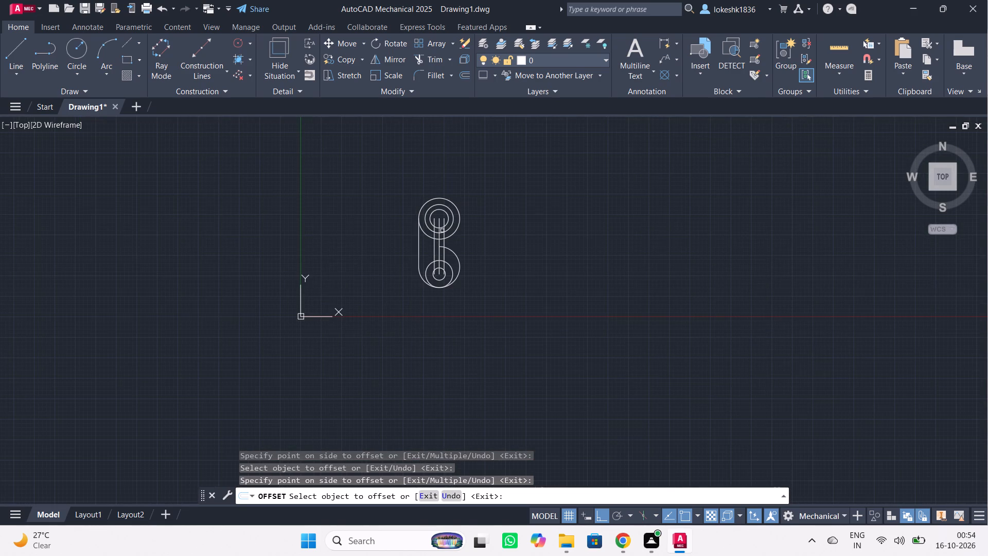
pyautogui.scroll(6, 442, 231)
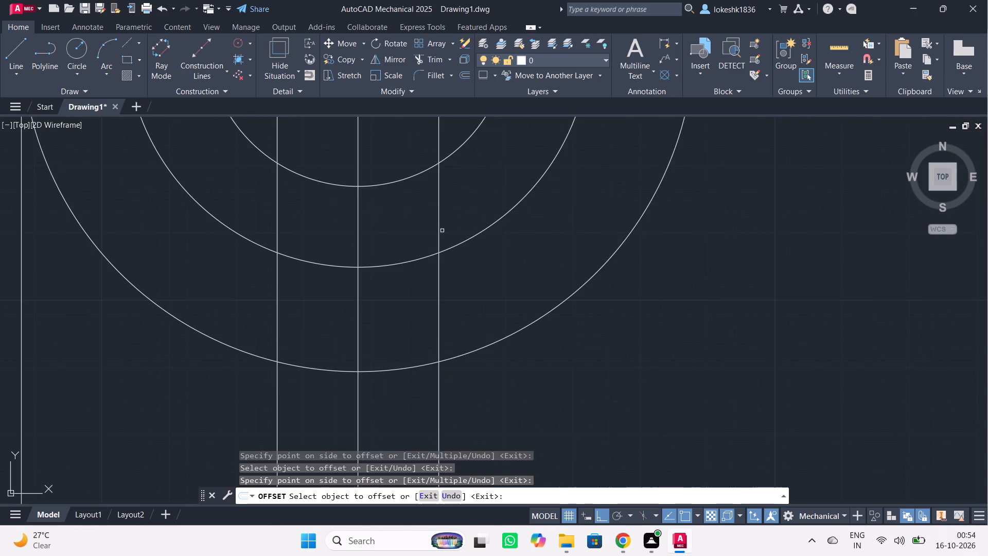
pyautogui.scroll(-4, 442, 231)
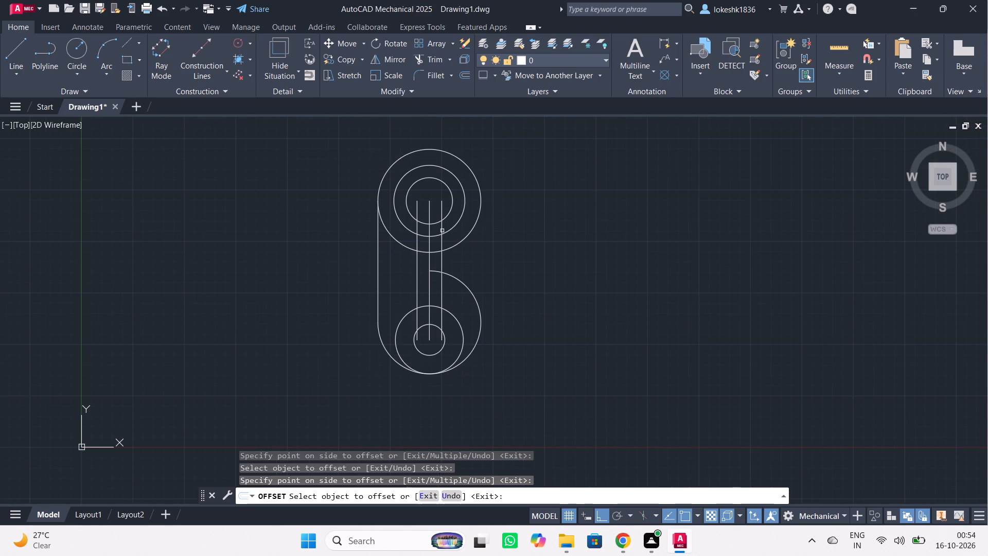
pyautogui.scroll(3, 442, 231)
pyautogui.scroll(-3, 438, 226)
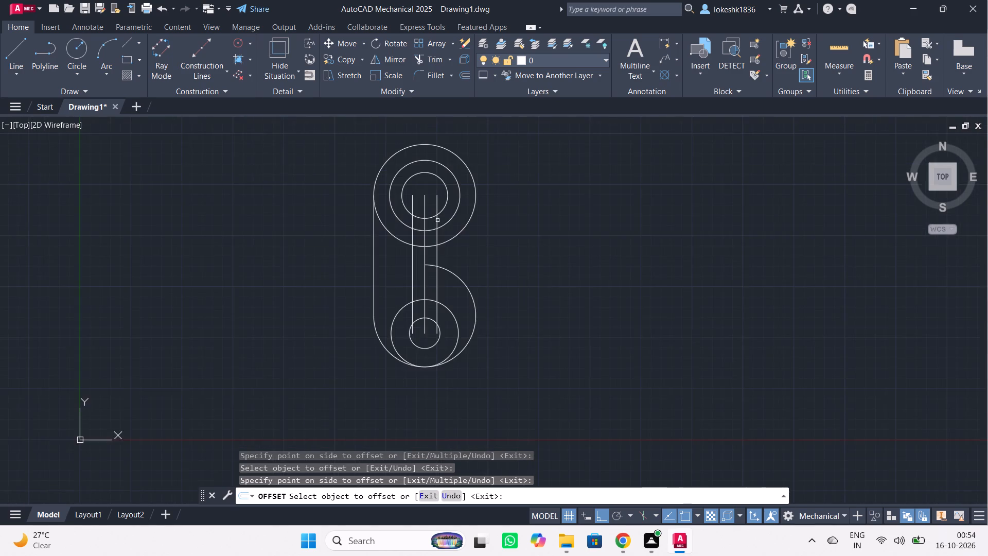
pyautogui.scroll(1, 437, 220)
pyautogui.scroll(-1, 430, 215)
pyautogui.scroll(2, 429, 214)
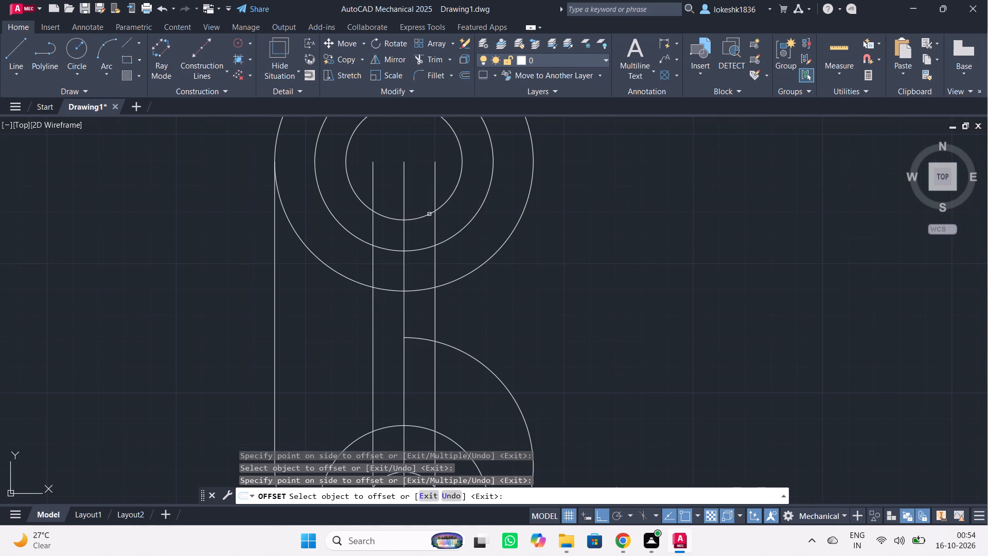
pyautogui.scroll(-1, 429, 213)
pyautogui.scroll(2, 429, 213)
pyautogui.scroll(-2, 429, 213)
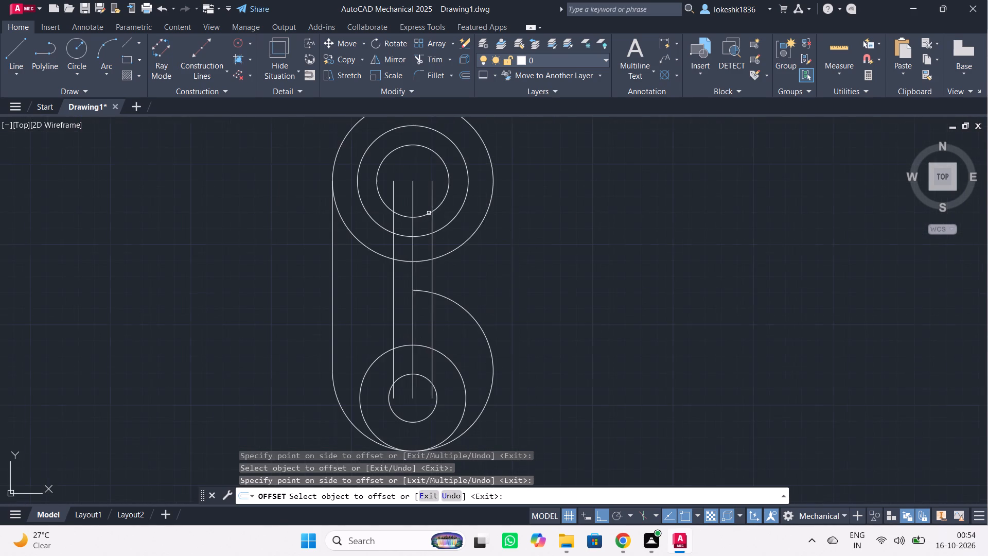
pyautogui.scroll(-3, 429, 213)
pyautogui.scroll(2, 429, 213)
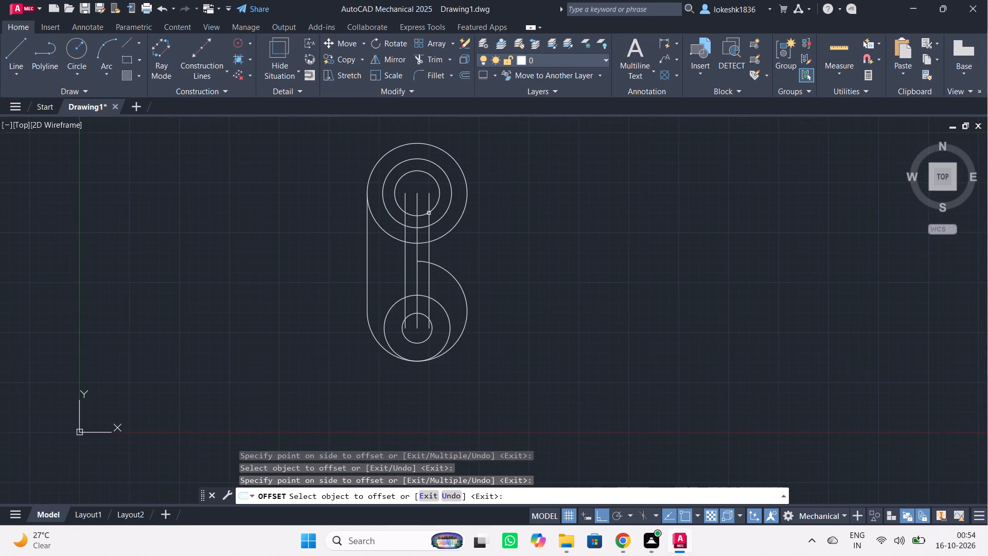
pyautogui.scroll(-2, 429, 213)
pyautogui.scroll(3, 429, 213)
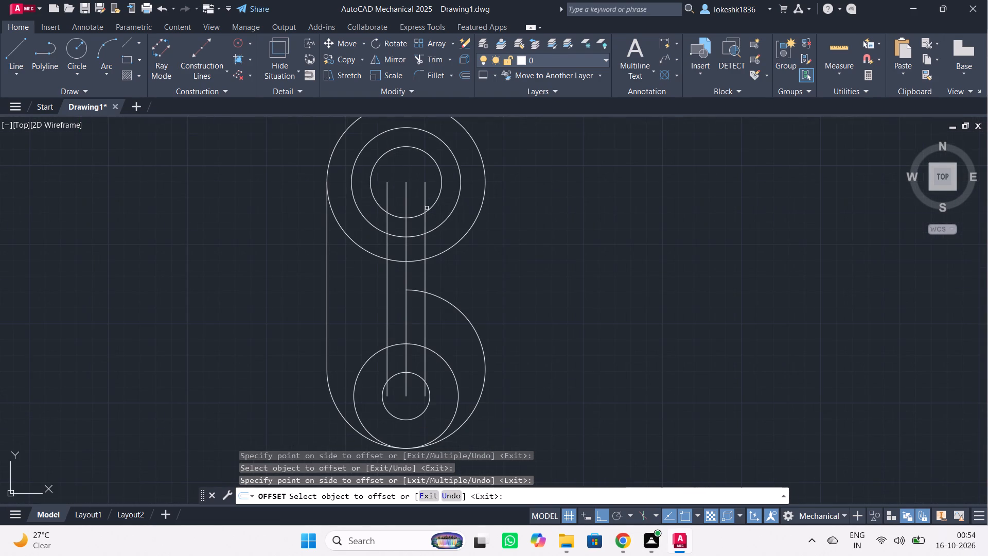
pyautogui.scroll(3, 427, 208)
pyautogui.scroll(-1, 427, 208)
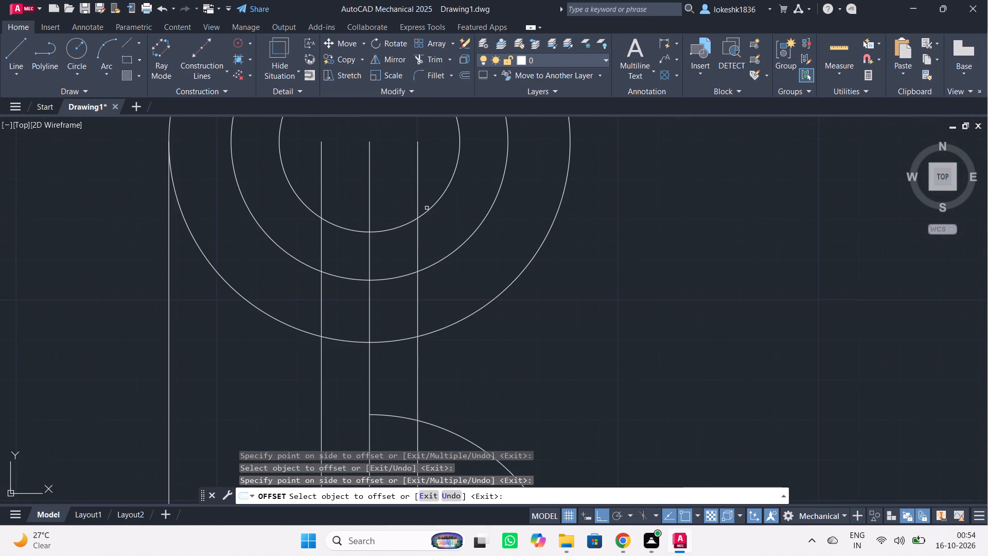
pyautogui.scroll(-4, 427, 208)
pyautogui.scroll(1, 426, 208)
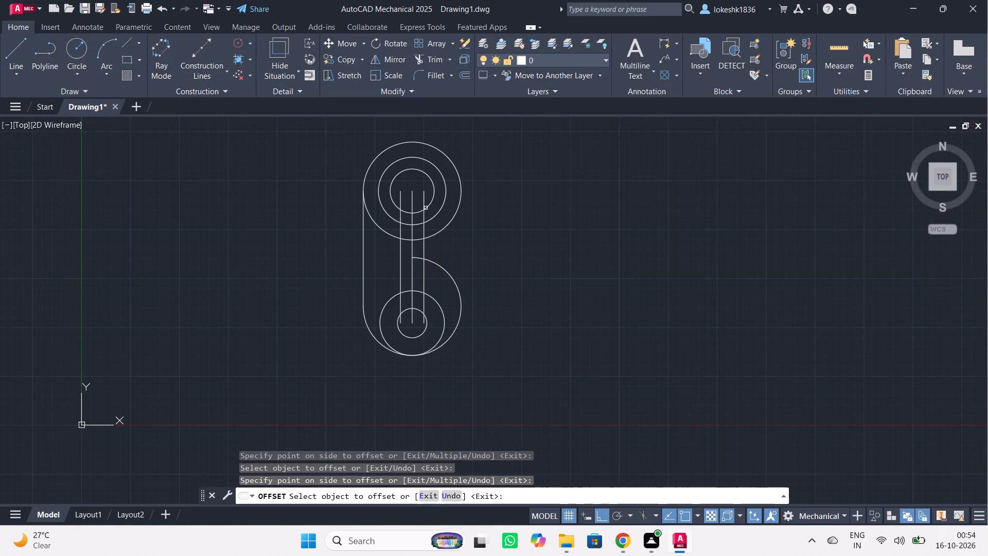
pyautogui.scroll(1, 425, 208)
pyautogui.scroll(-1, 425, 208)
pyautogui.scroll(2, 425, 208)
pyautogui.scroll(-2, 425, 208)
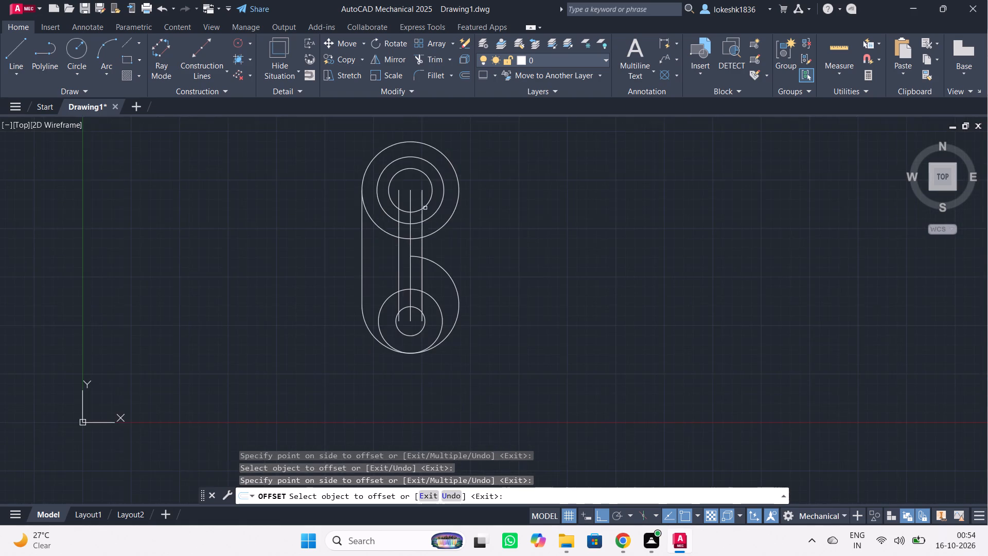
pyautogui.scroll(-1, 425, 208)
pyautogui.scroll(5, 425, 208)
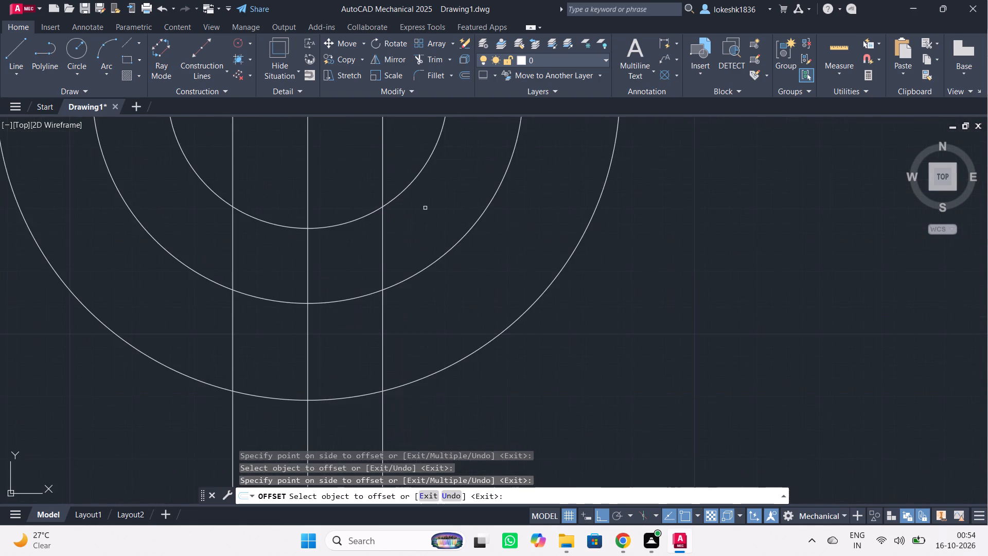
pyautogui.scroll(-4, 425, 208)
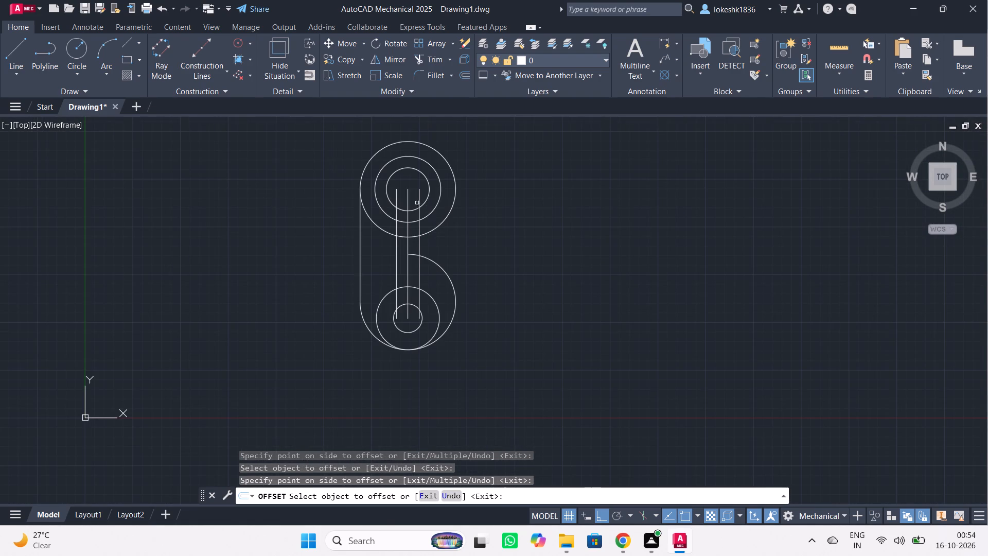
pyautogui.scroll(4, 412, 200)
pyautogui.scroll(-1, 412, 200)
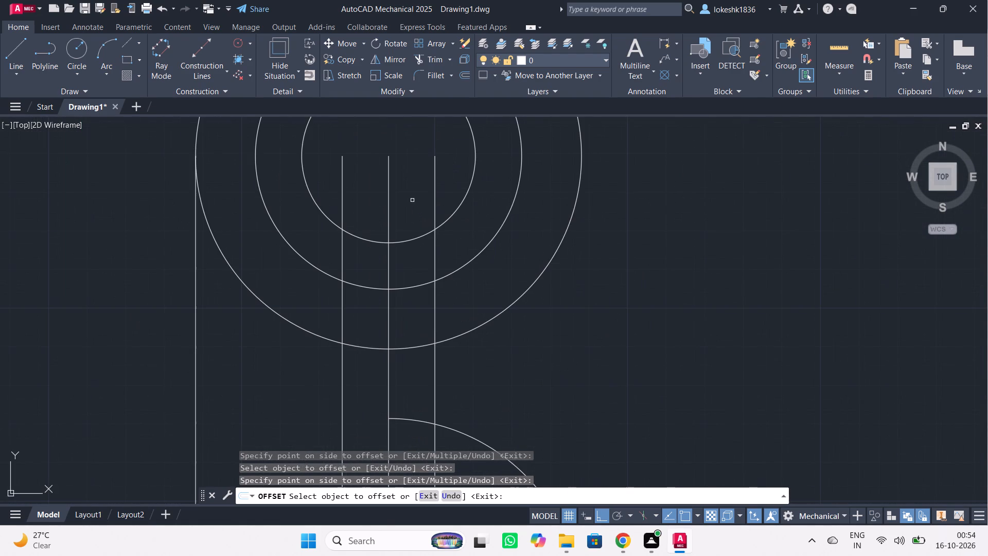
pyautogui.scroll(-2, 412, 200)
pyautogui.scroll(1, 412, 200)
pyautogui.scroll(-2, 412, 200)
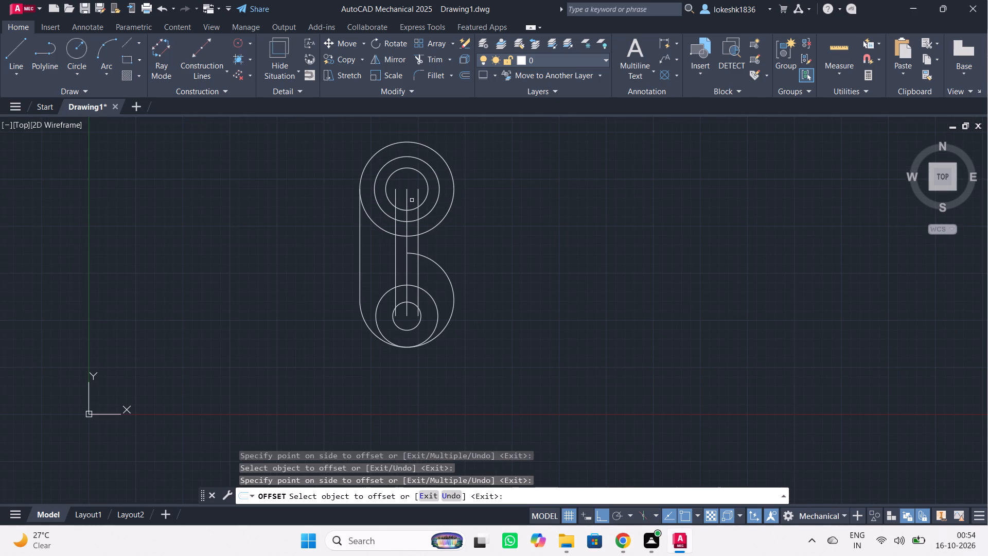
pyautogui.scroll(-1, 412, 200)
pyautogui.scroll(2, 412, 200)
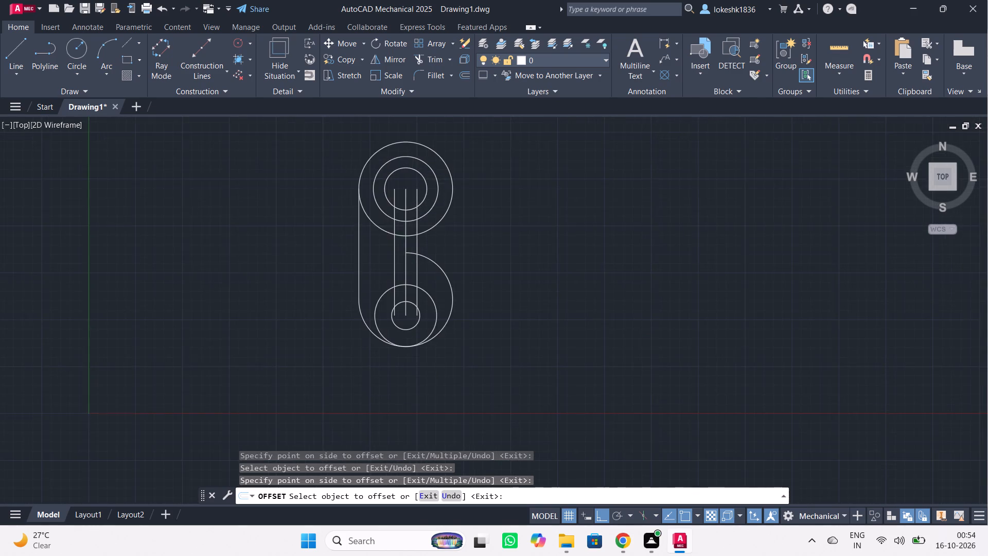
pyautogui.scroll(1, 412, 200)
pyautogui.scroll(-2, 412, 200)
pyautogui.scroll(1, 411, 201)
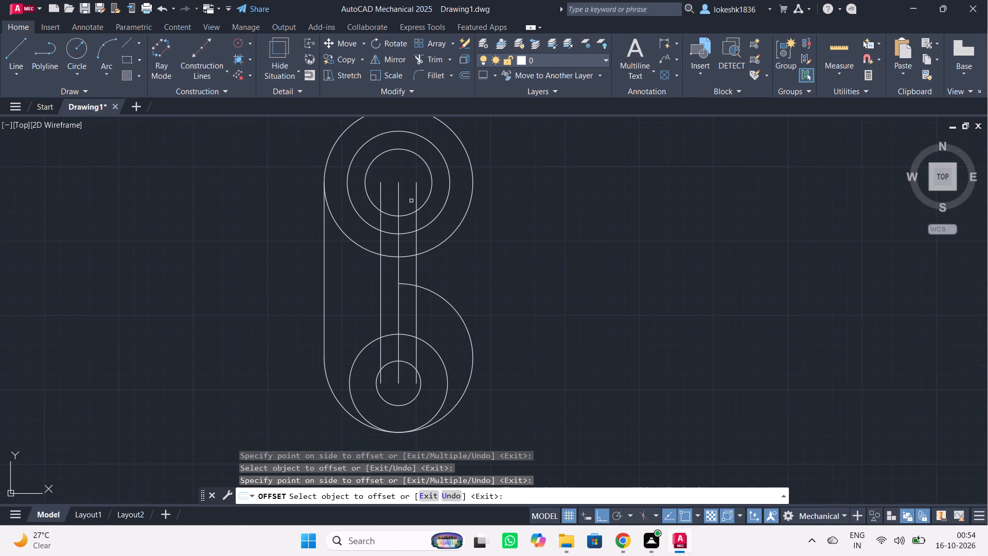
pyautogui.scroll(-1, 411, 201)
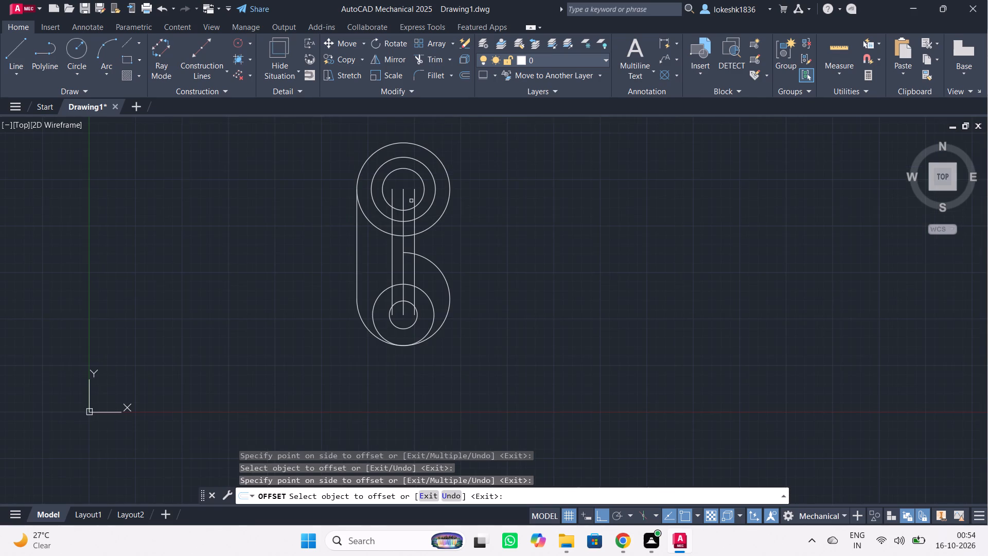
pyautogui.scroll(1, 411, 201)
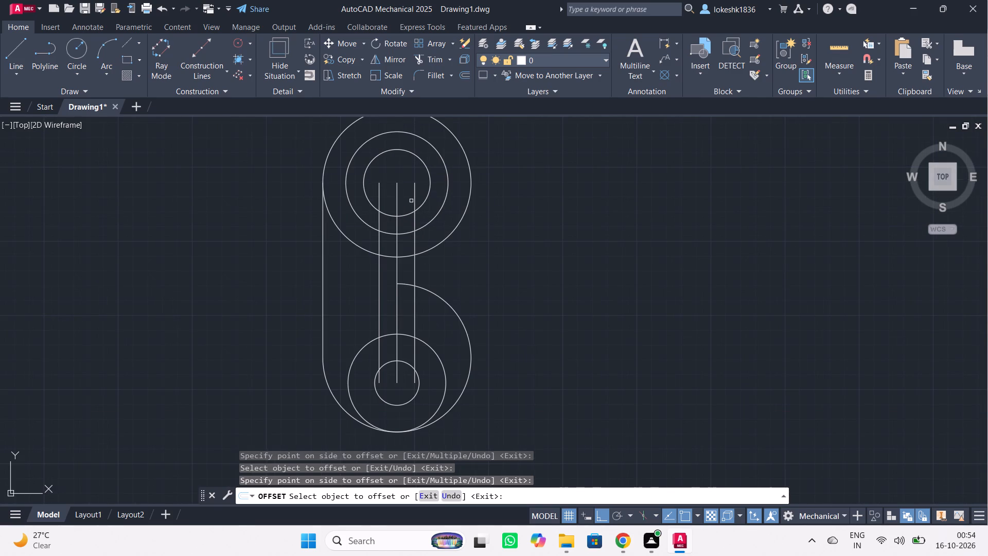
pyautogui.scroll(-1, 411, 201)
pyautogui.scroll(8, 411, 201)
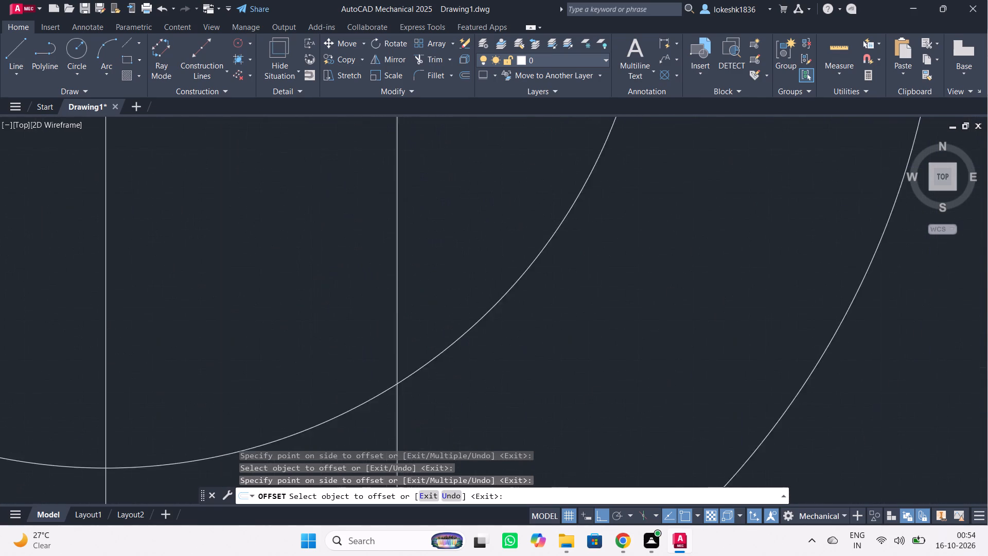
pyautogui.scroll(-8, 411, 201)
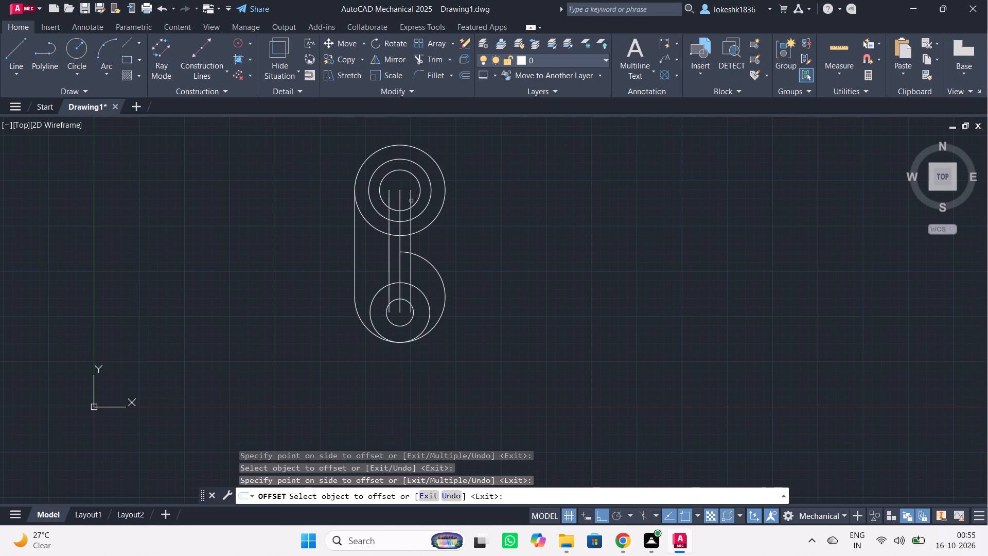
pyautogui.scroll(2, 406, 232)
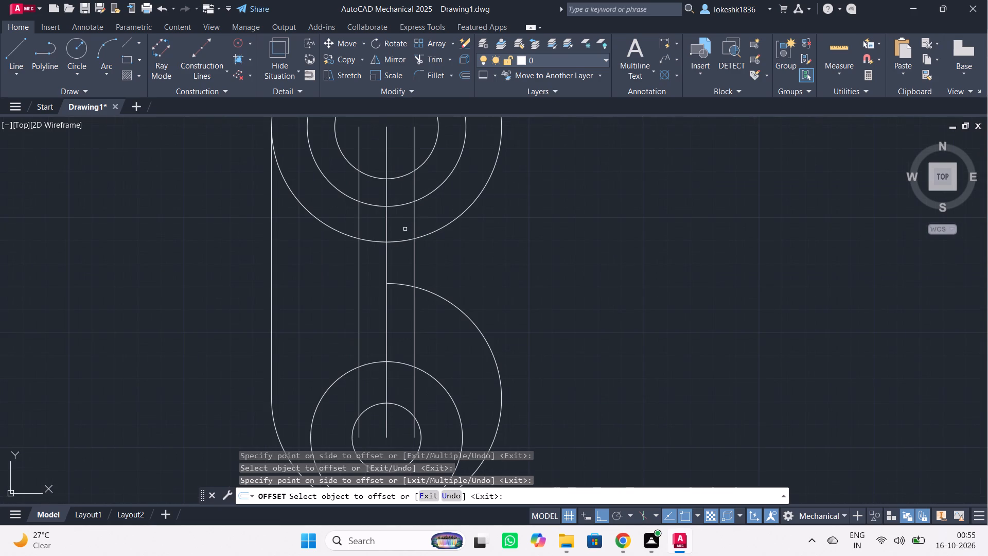
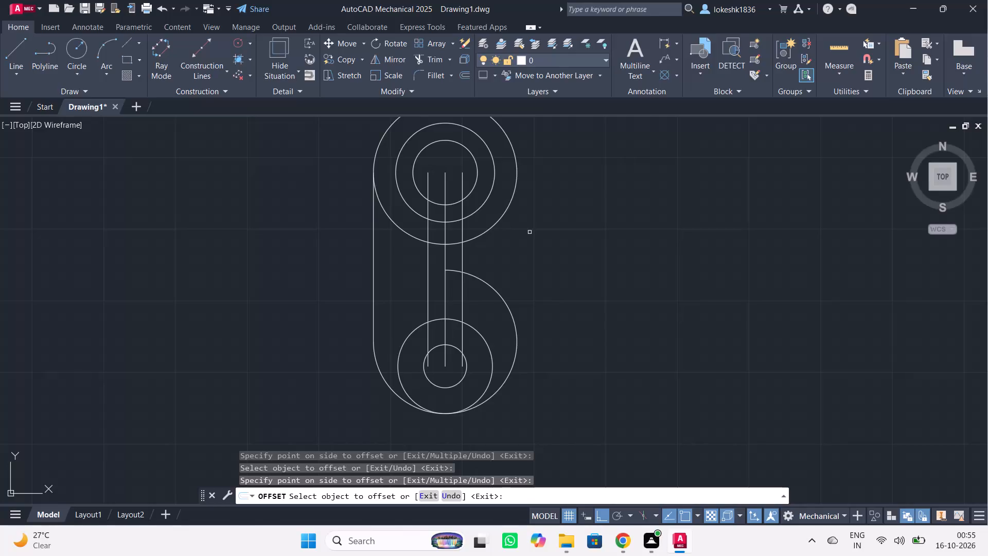
# Offset the vertical line just left of the centre line by another 12 to its left and finish the Offset command.
pyautogui.scroll(-1, 530, 220)
pyautogui.scroll(1, 520, 211)
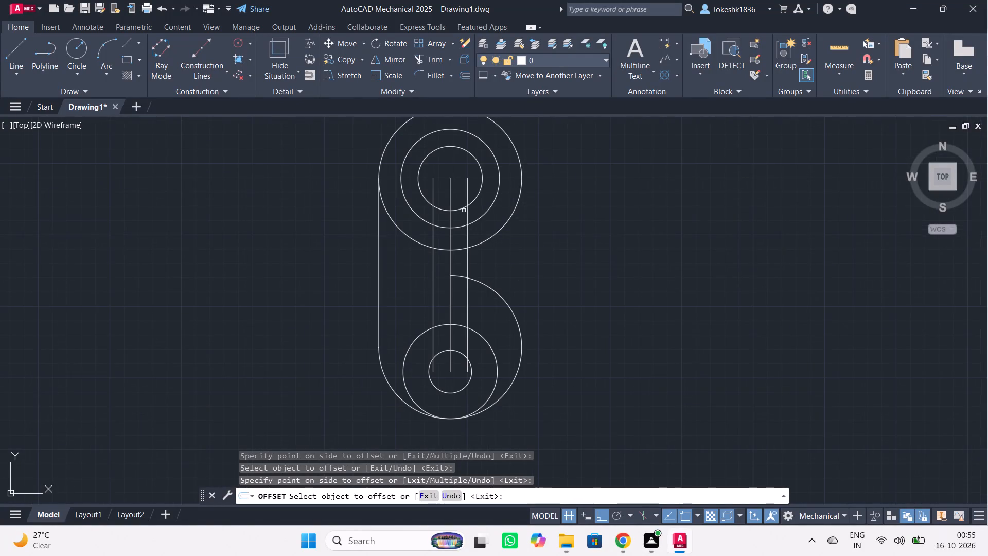
pyautogui.scroll(-1, 436, 197)
pyautogui.scroll(-1, 414, 237)
pyautogui.scroll(4, 414, 238)
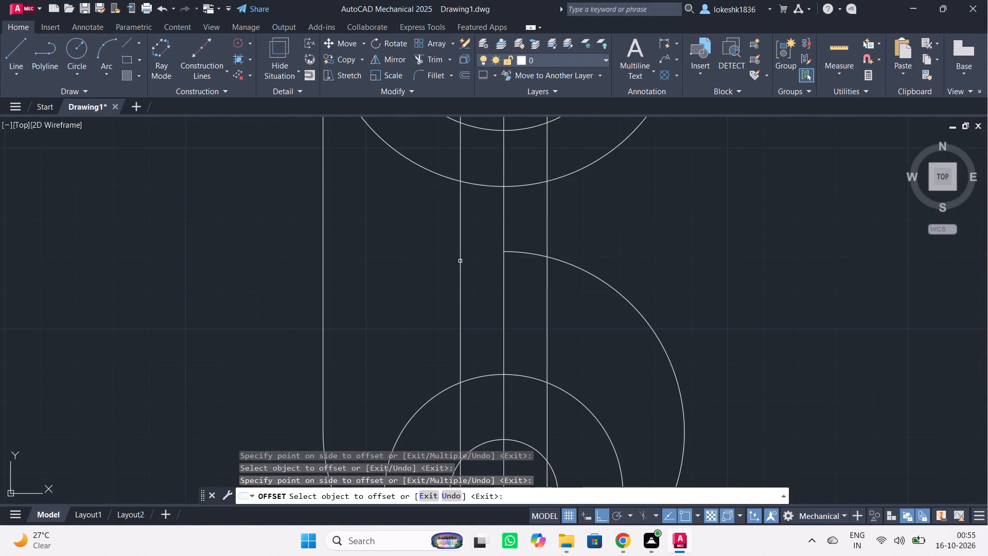
pyautogui.scroll(-1, 459, 257)
pyautogui.scroll(1, 459, 257)
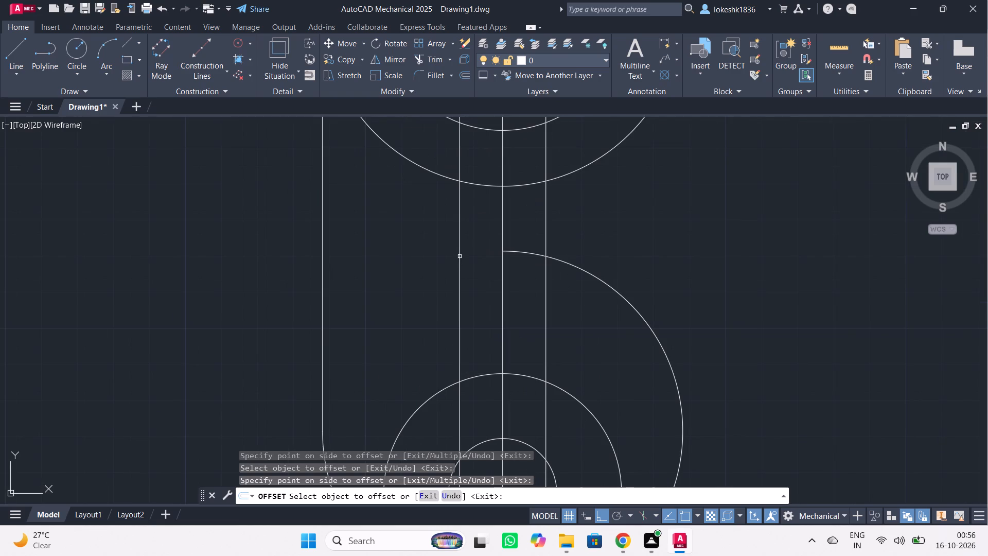
pyautogui.click(460, 265)
pyautogui.click(407, 290)
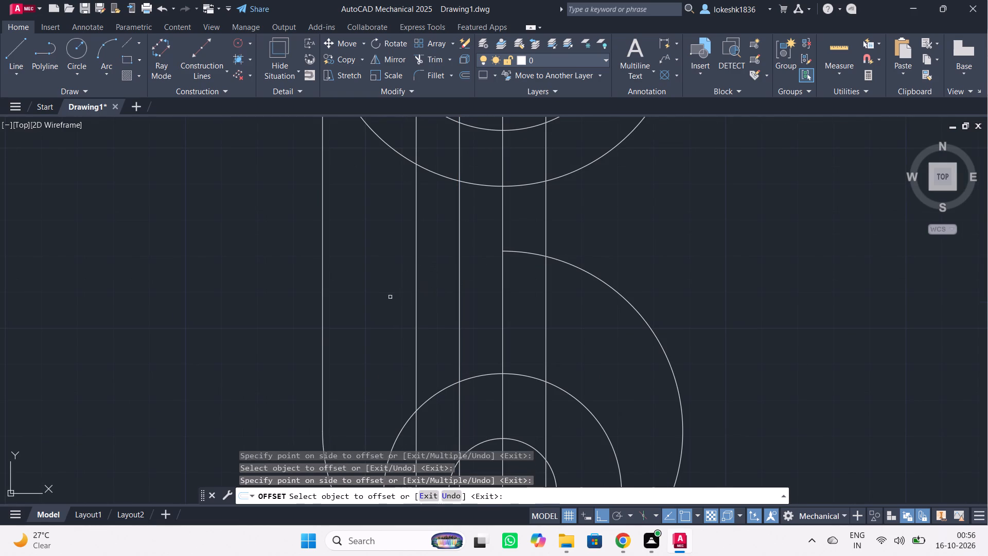
pyautogui.scroll(-2, 438, 258)
pyautogui.scroll(3, 440, 255)
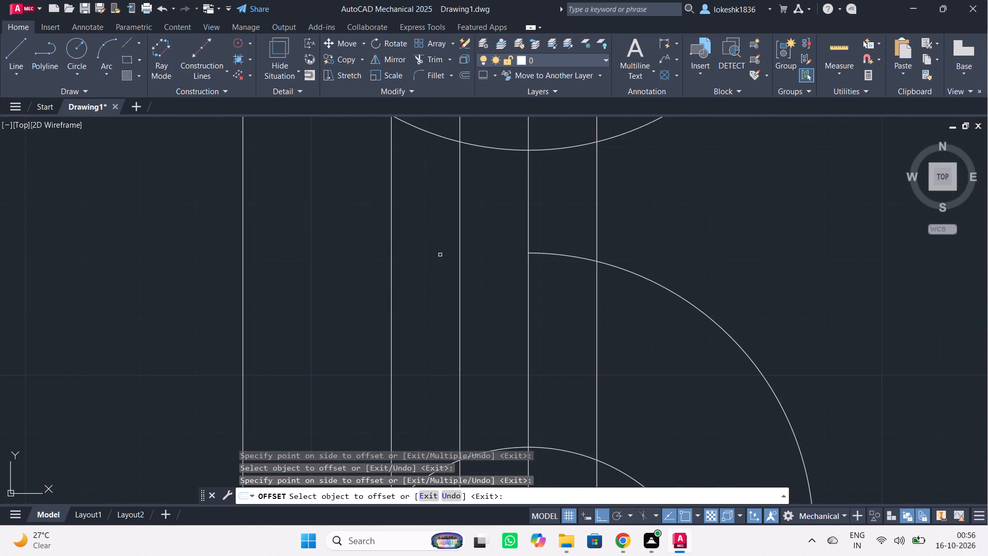
pyautogui.scroll(-3, 440, 255)
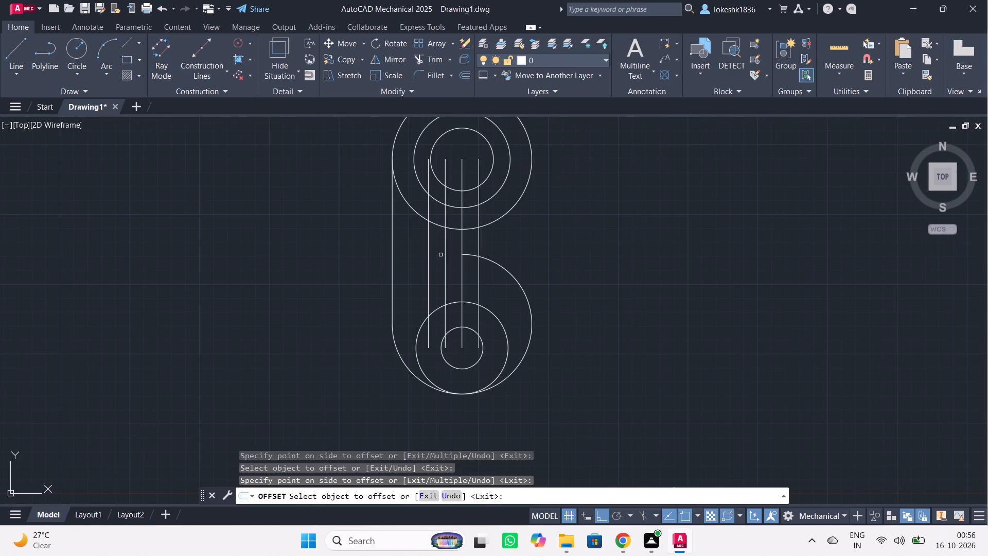
pyautogui.scroll(1, 440, 255)
pyautogui.scroll(-2, 440, 255)
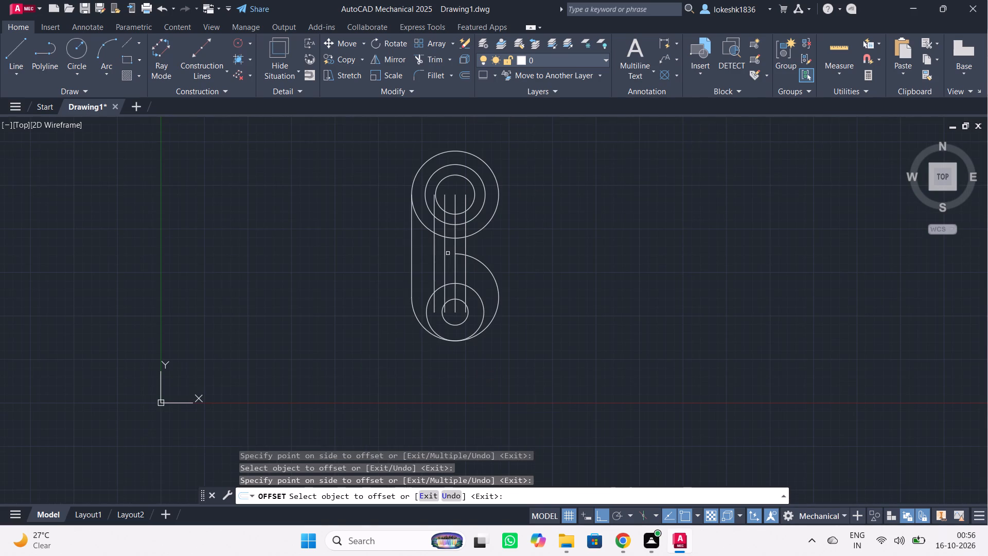
pyautogui.scroll(5, 448, 253)
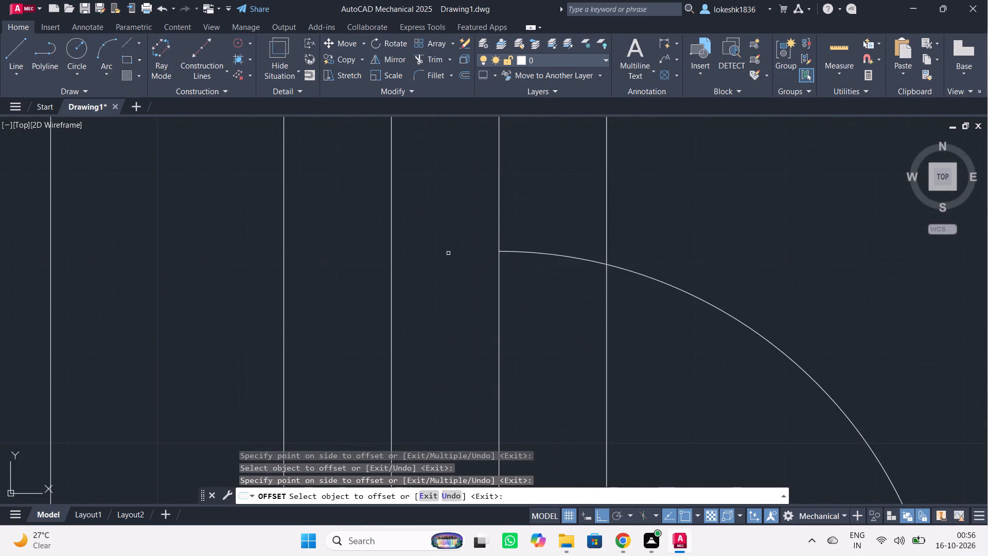
pyautogui.scroll(-3, 448, 253)
pyautogui.press('Escape')
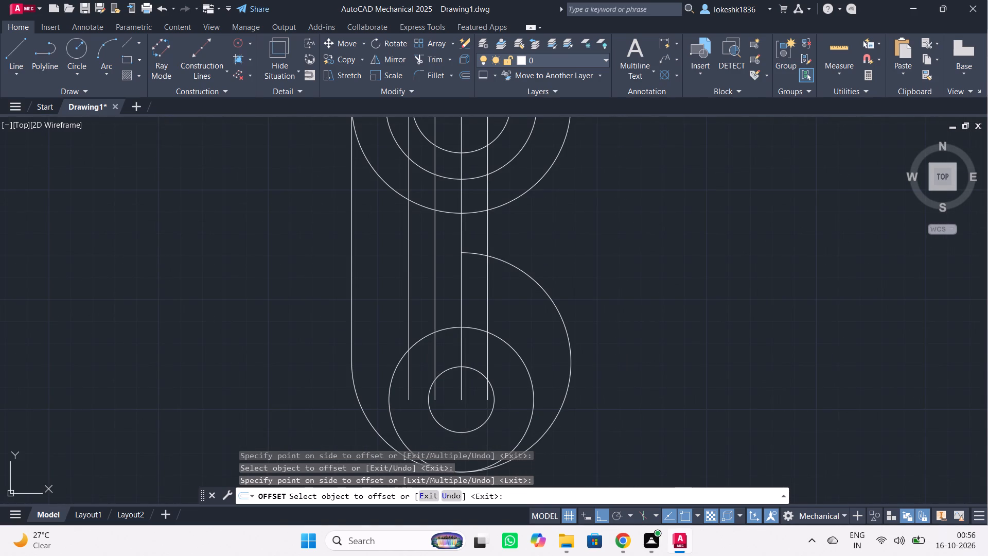
# Draw a 67.5 long vertical line upward from the lower boss centre along the centre line.
pyautogui.scroll(-1, 420, 241)
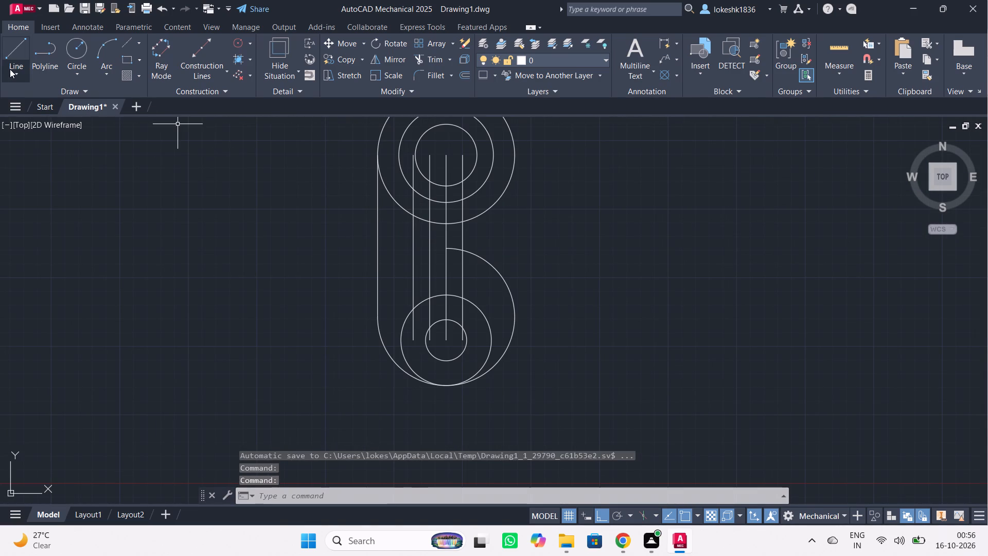
pyautogui.click(10, 69)
pyautogui.click(19, 99)
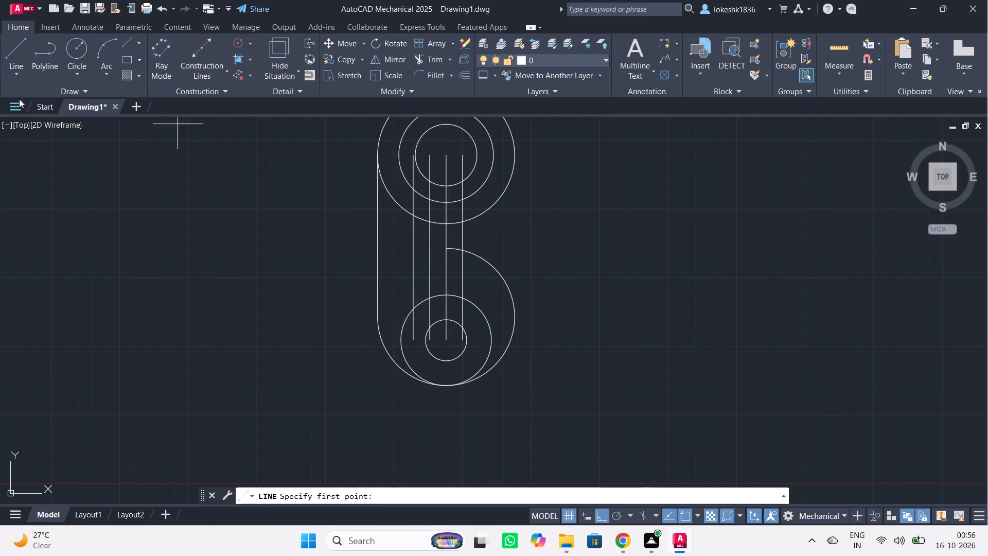
pyautogui.click(447, 342)
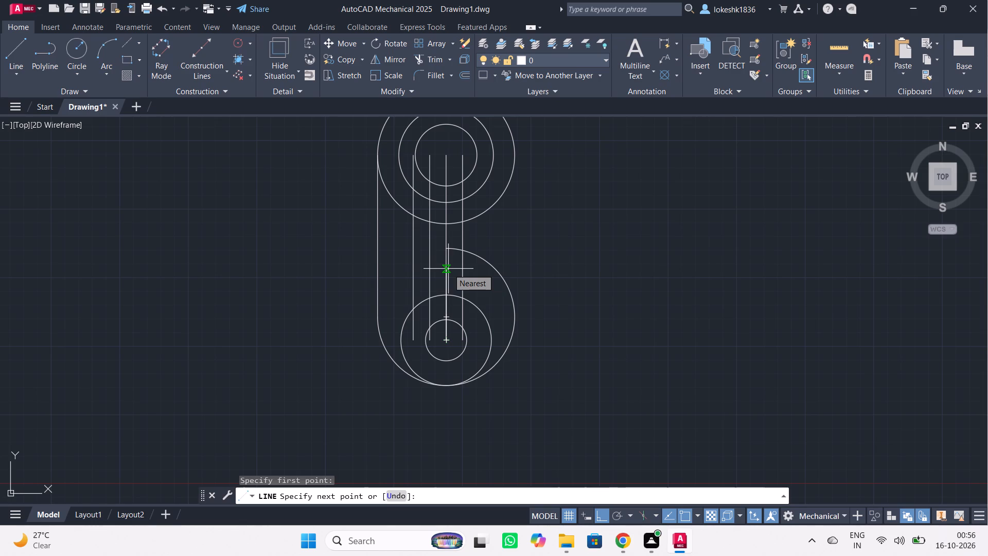
pyautogui.write('67')
pyautogui.write('.5')
pyautogui.press('Return')
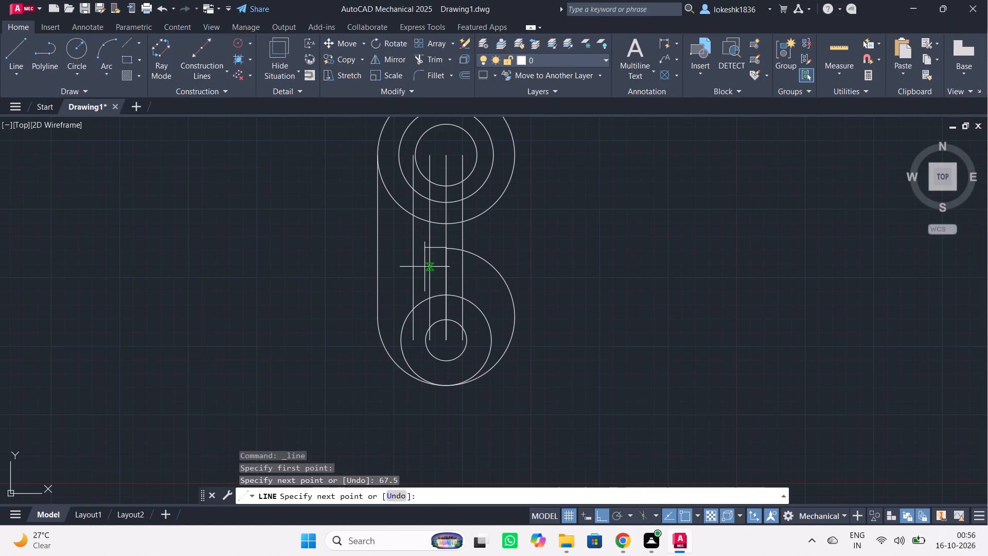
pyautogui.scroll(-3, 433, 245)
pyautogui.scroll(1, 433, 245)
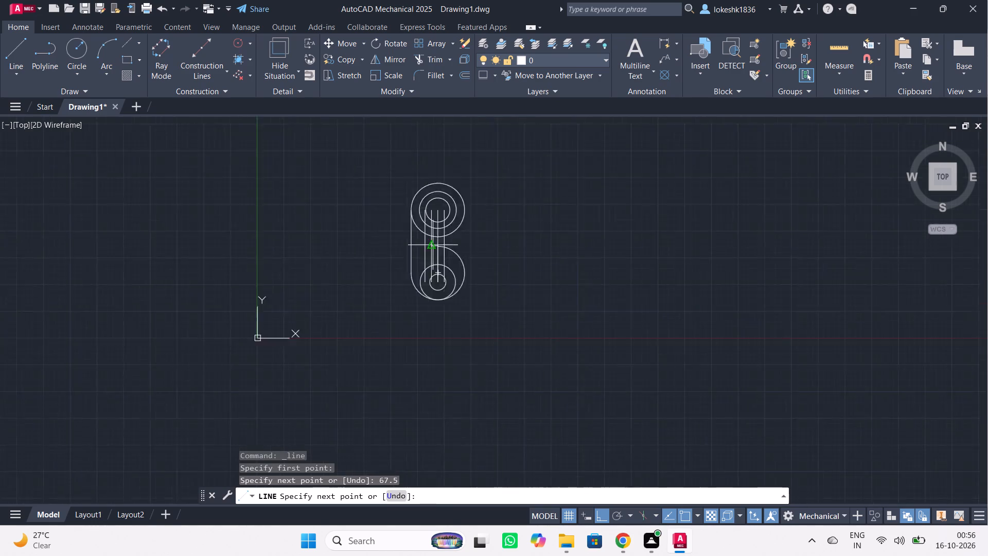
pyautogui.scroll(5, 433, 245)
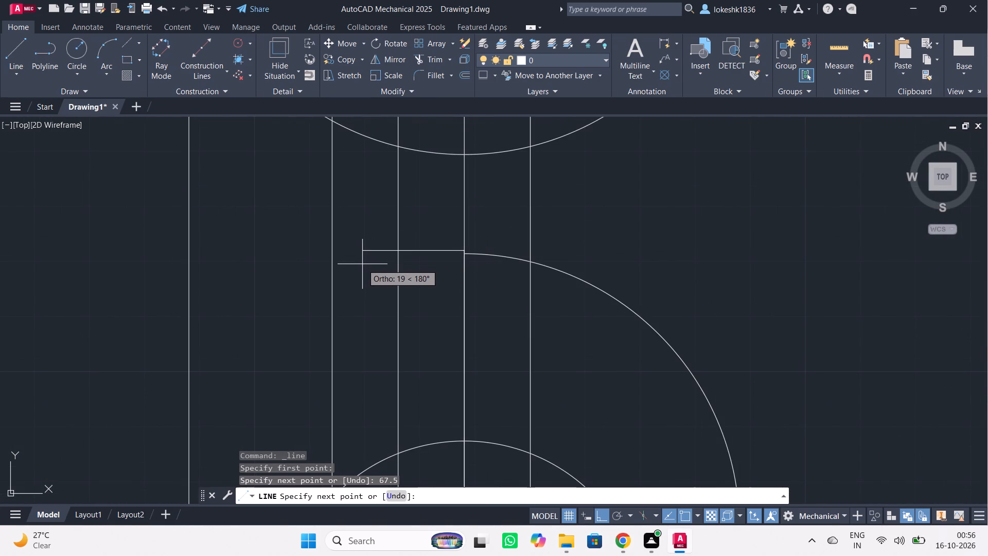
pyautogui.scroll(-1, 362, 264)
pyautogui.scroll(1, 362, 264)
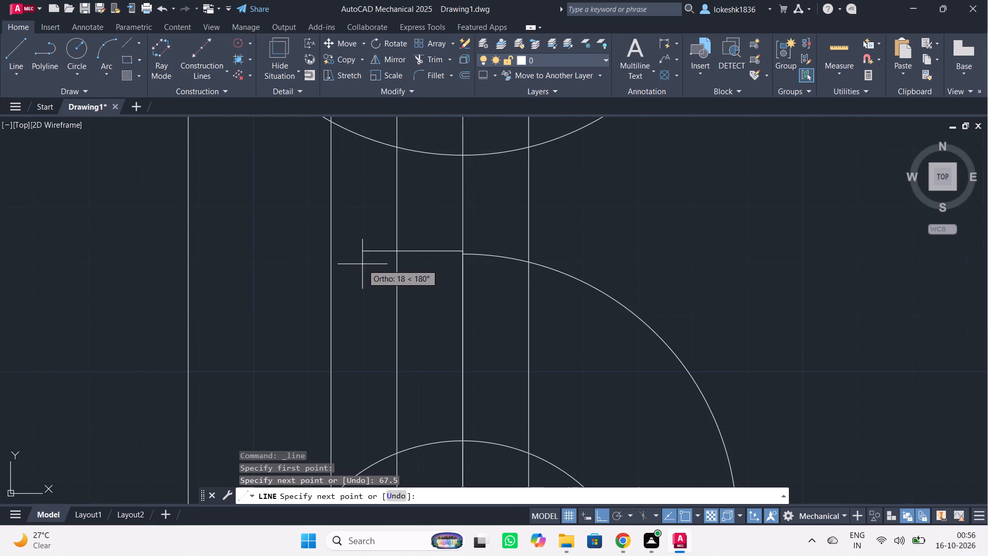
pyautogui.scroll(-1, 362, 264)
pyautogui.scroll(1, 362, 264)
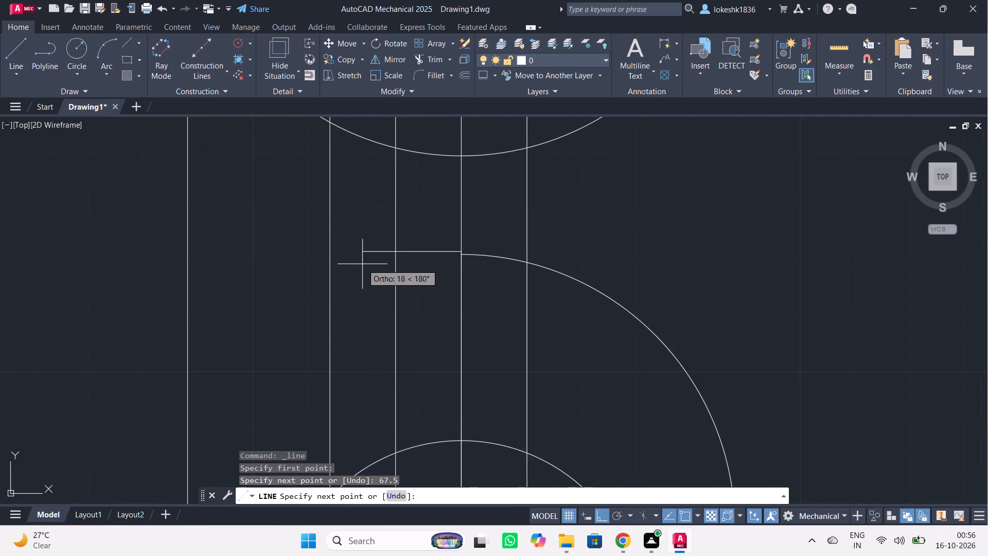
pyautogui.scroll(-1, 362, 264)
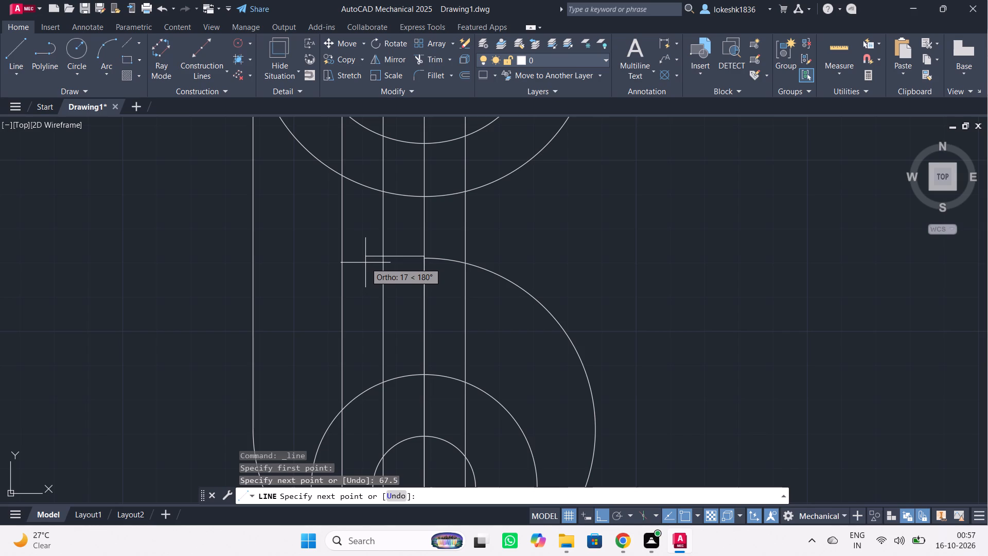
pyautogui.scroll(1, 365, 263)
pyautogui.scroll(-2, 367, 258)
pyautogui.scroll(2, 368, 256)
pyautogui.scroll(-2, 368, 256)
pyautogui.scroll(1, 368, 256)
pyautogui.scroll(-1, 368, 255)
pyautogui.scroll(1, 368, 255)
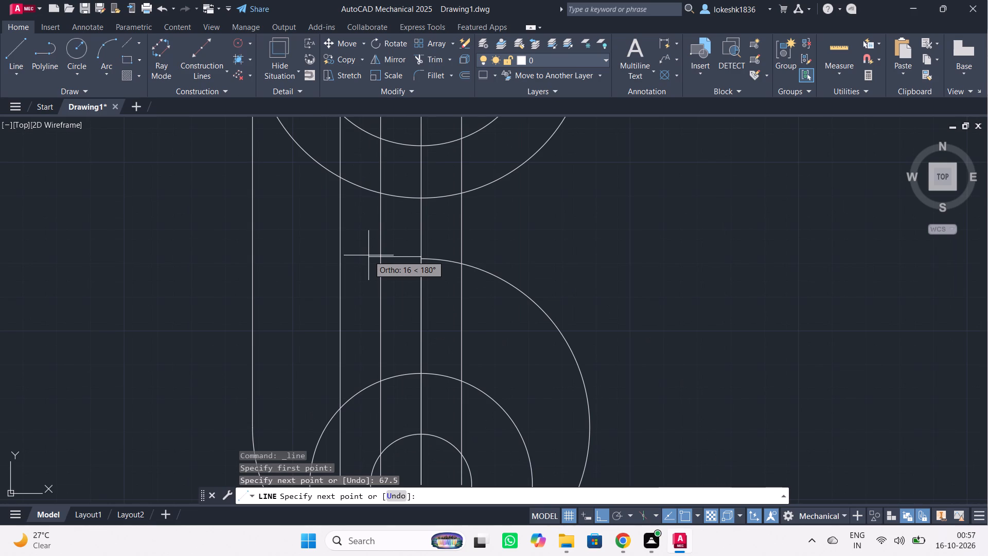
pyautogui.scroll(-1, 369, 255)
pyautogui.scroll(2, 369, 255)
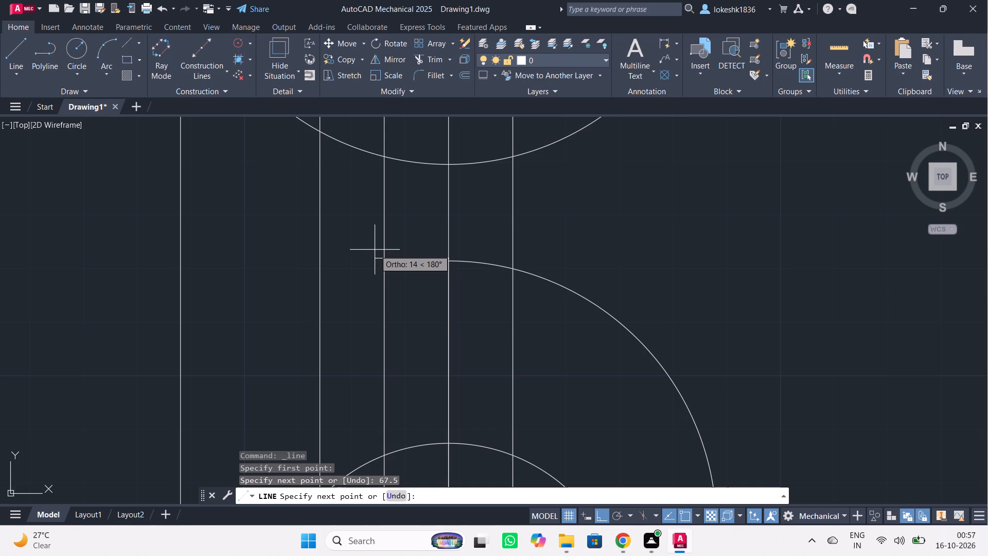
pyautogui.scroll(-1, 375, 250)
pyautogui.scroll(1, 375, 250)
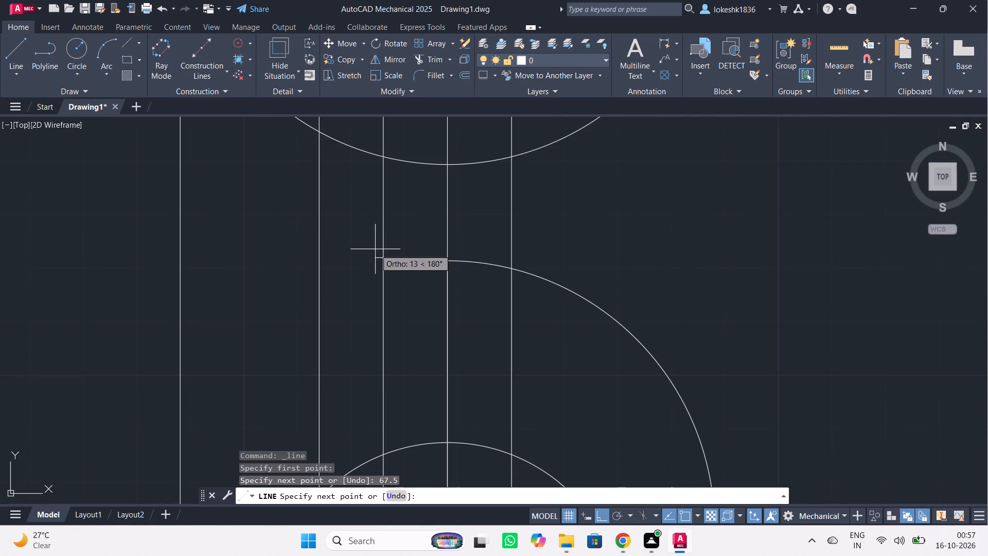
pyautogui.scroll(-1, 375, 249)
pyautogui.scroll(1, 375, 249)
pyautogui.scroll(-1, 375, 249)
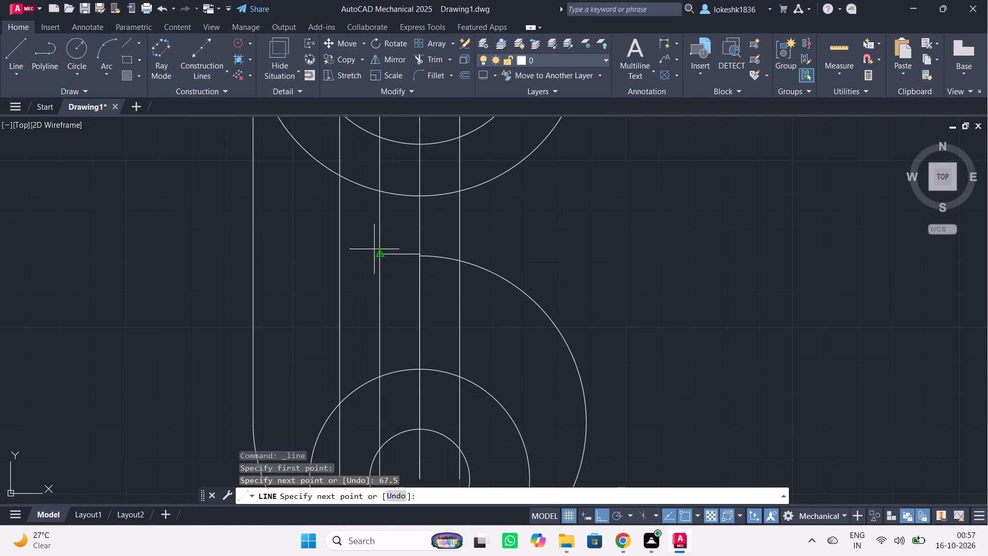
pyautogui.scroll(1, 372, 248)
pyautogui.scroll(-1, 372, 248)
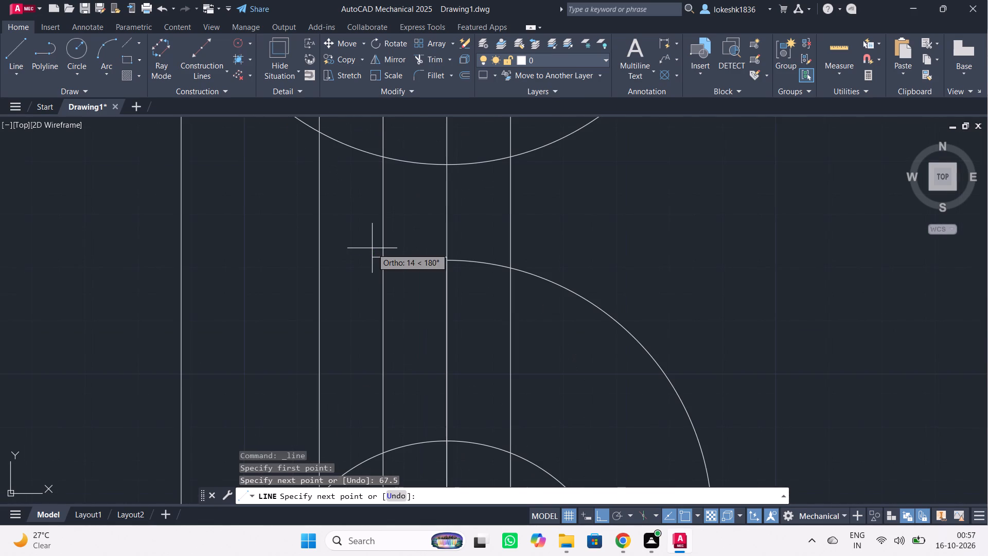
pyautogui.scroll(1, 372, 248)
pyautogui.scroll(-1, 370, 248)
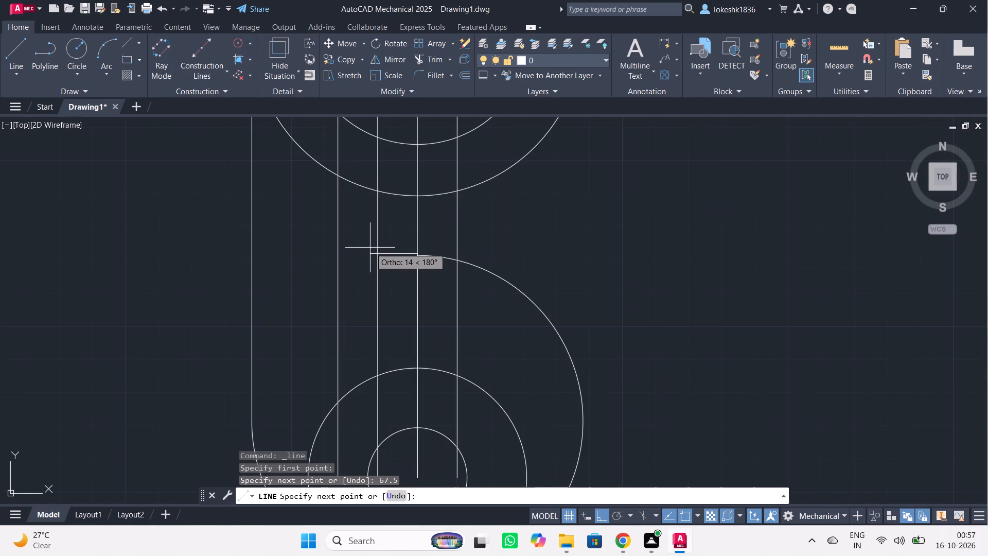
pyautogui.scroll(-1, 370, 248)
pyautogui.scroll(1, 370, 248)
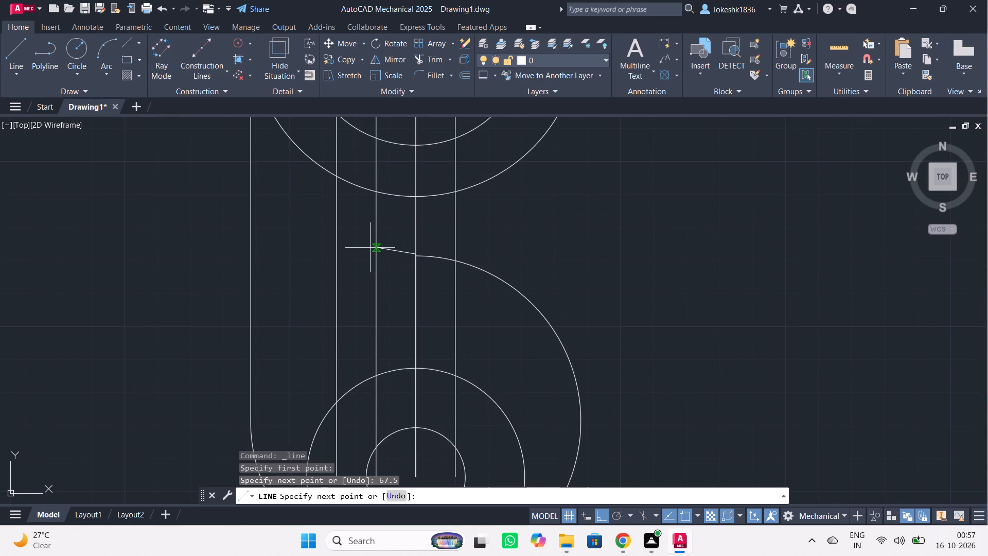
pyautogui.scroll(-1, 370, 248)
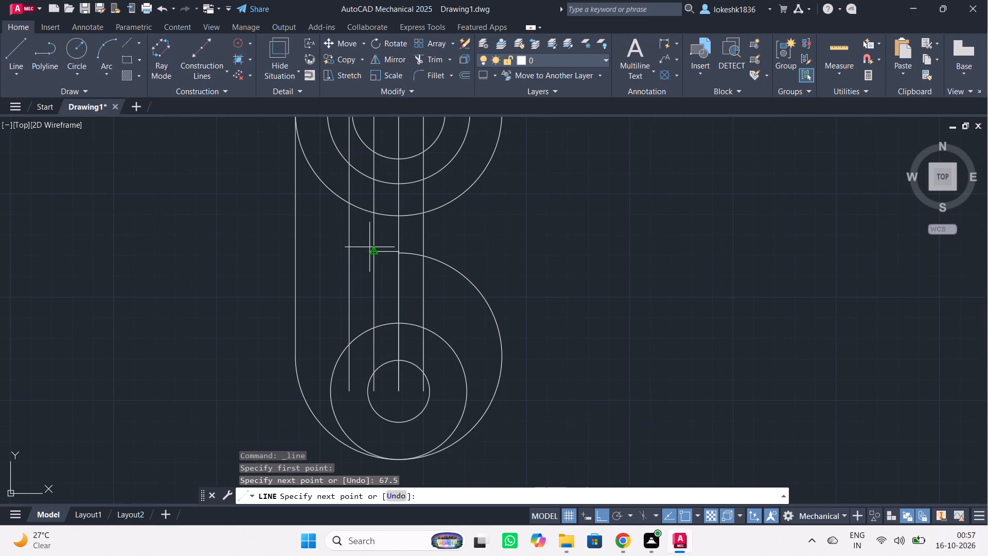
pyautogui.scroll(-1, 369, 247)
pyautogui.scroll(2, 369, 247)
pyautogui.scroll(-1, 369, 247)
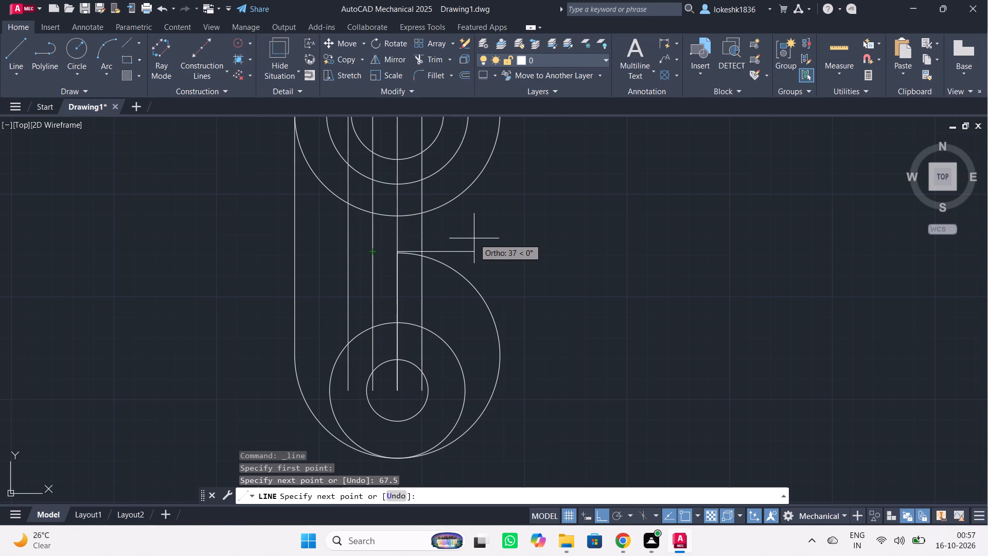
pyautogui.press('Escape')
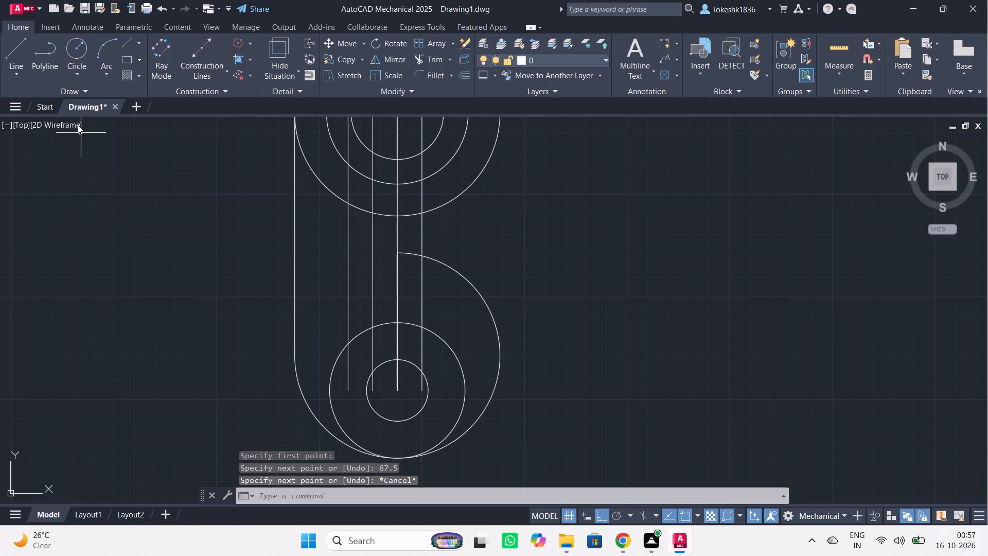
# Draw a three-tangent circle touching the upper boss's outermost circle and the two offset vertical lines left of the centre line.
pyautogui.click(81, 78)
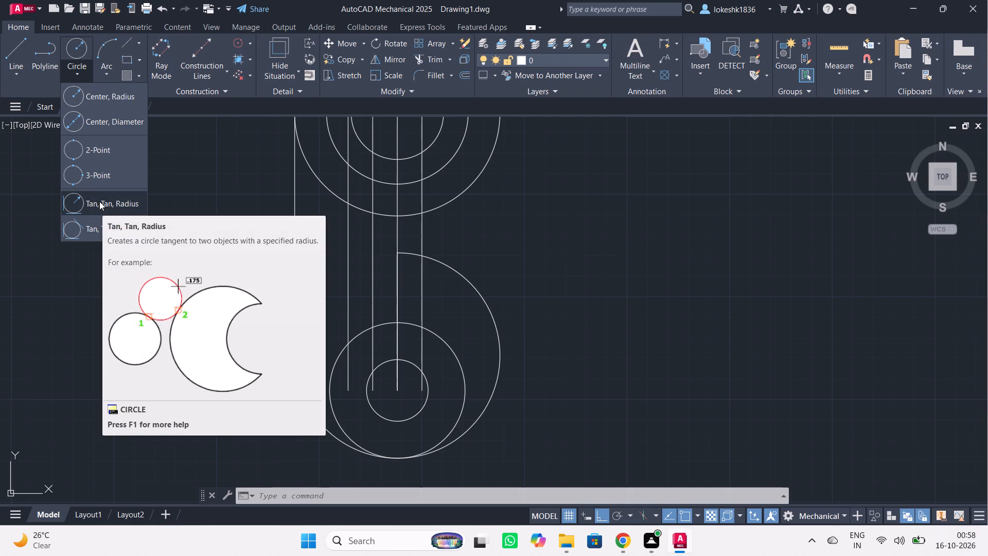
pyautogui.click(94, 225)
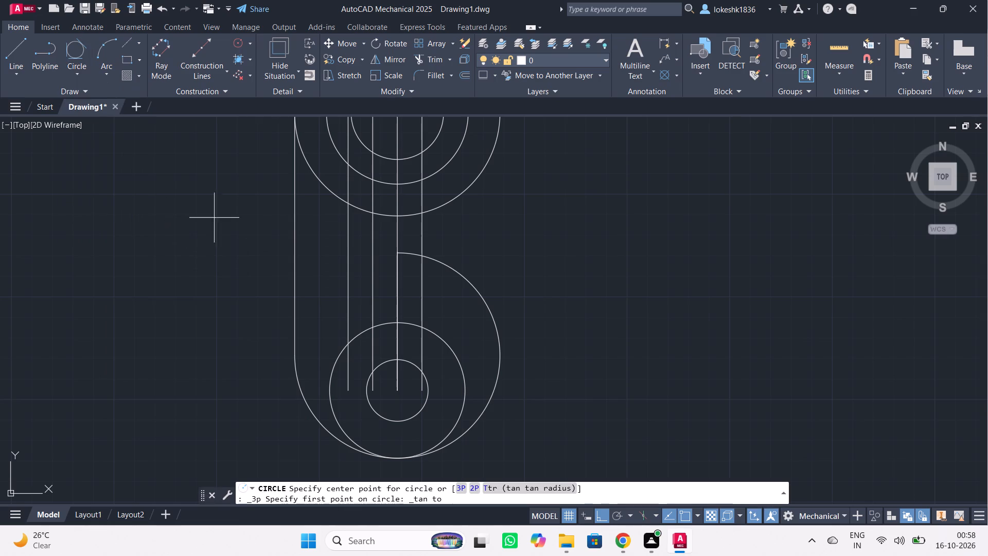
pyautogui.scroll(-3, 350, 224)
pyautogui.scroll(3, 352, 224)
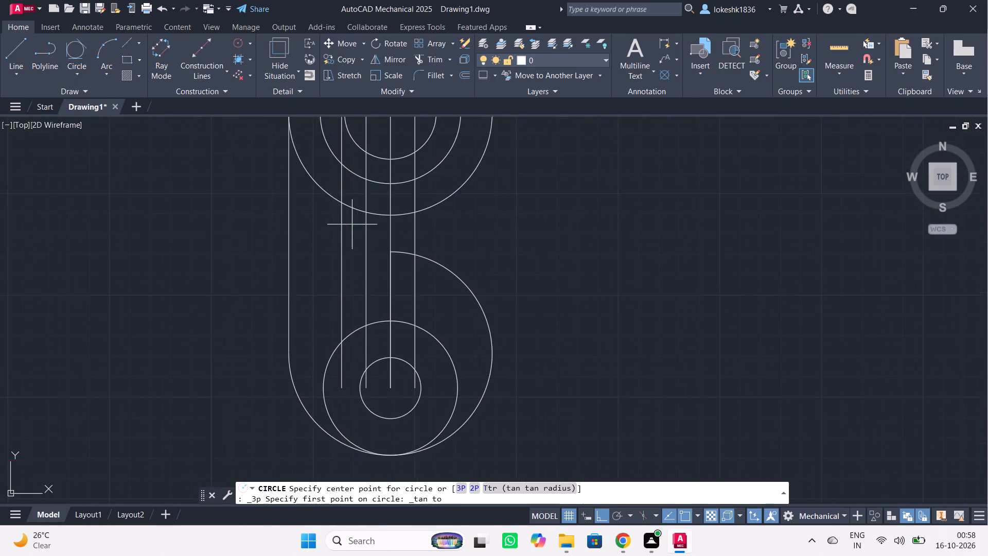
pyautogui.scroll(4, 352, 224)
pyautogui.scroll(-2, 335, 196)
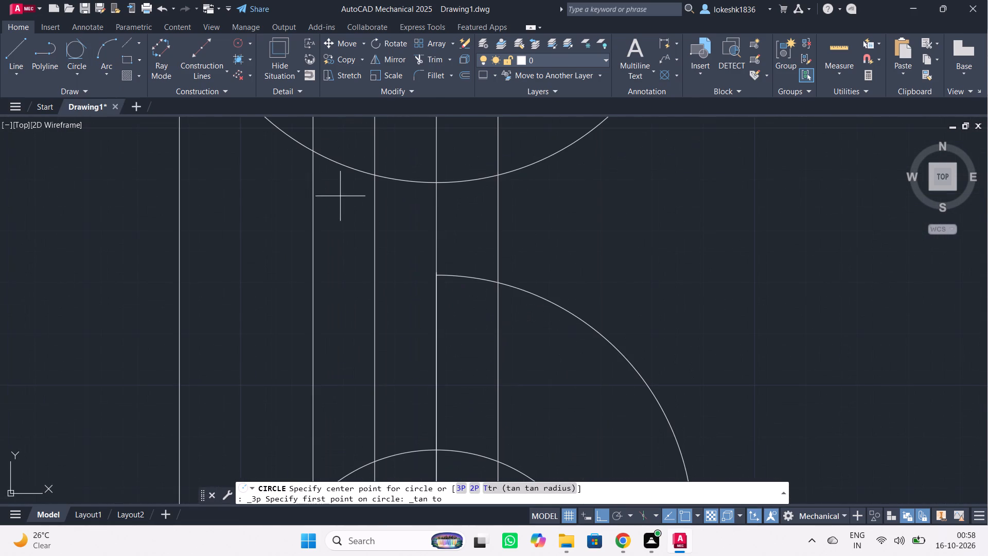
pyautogui.click(344, 167)
pyautogui.click(314, 185)
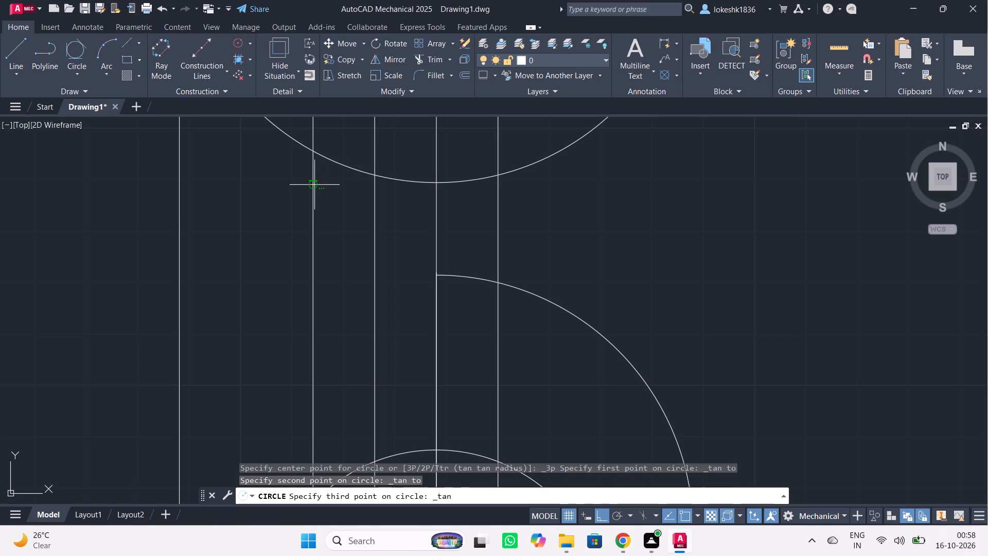
pyautogui.click(372, 208)
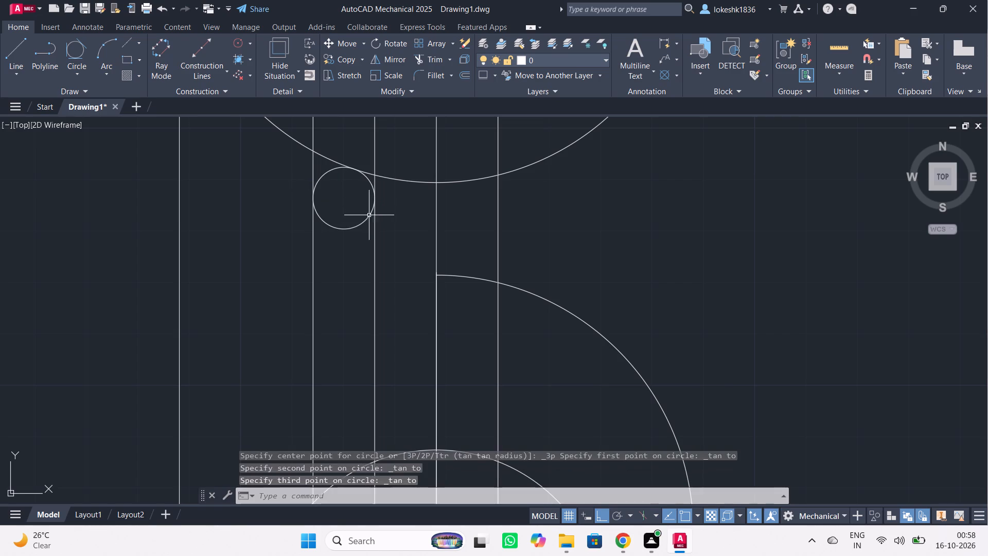
pyautogui.scroll(-2, 337, 259)
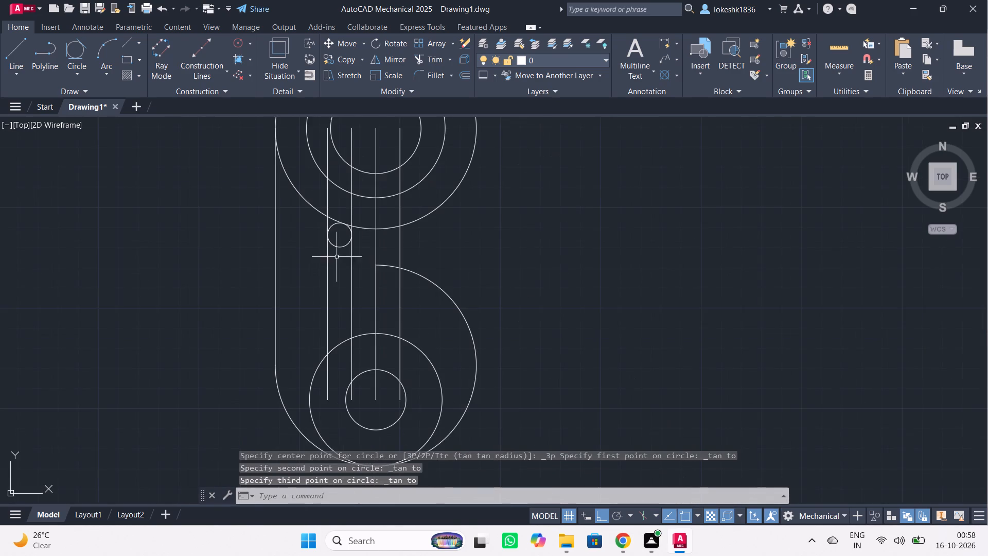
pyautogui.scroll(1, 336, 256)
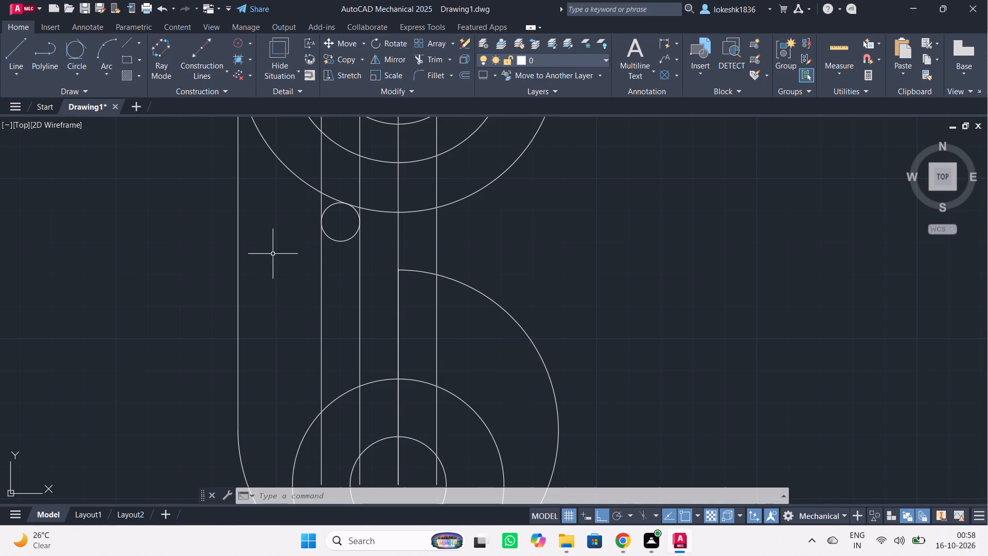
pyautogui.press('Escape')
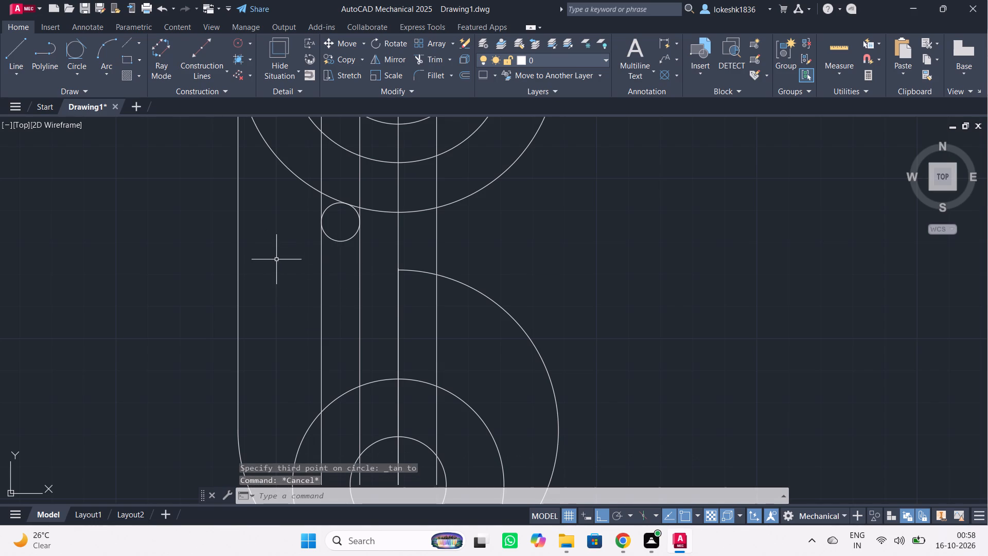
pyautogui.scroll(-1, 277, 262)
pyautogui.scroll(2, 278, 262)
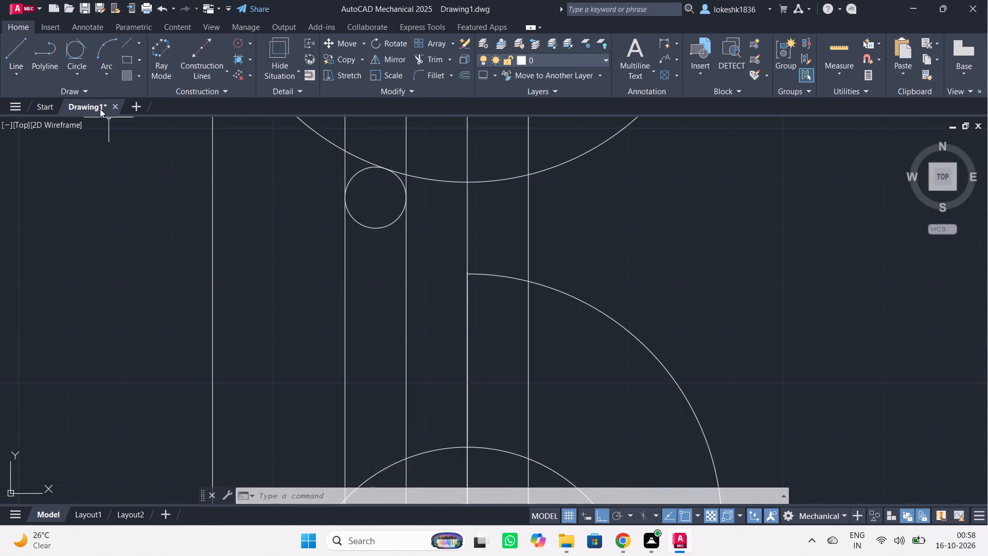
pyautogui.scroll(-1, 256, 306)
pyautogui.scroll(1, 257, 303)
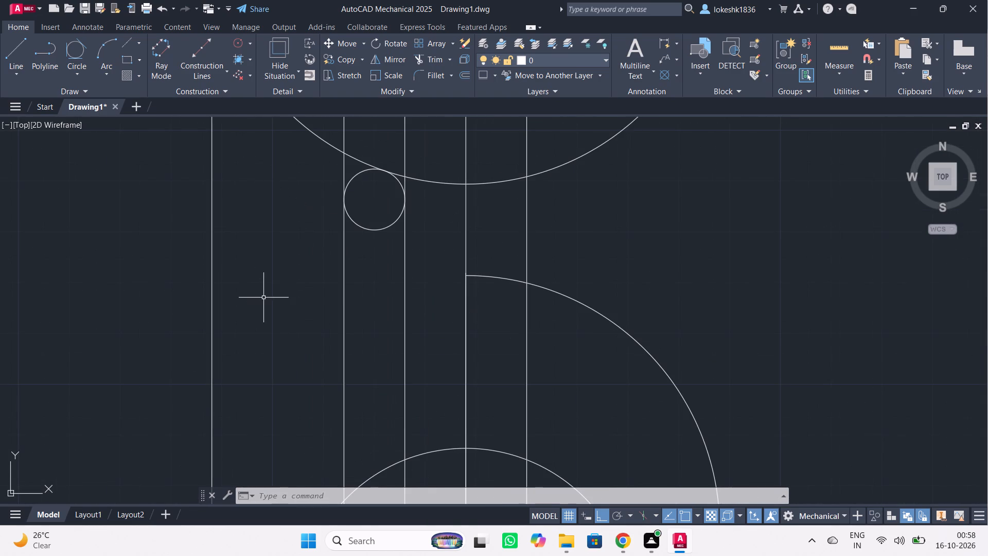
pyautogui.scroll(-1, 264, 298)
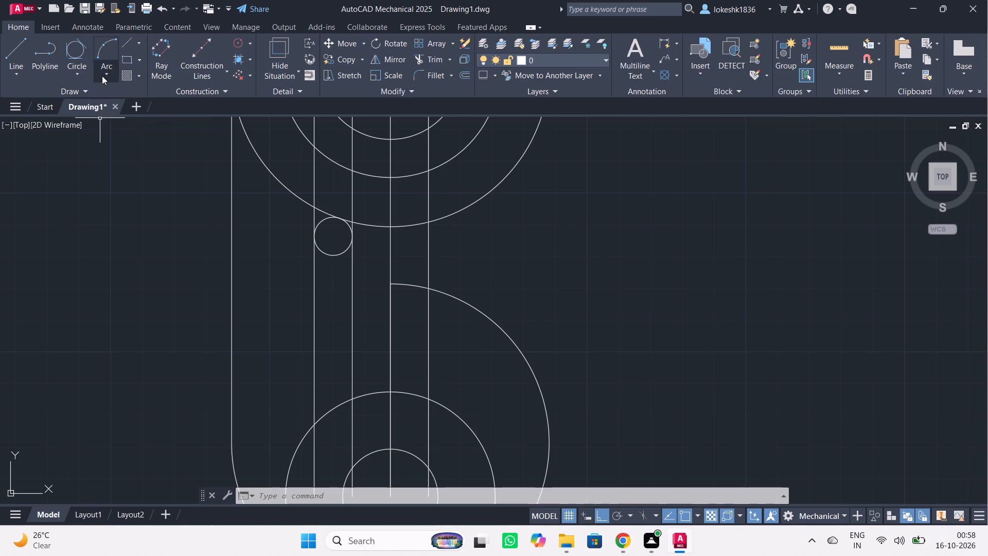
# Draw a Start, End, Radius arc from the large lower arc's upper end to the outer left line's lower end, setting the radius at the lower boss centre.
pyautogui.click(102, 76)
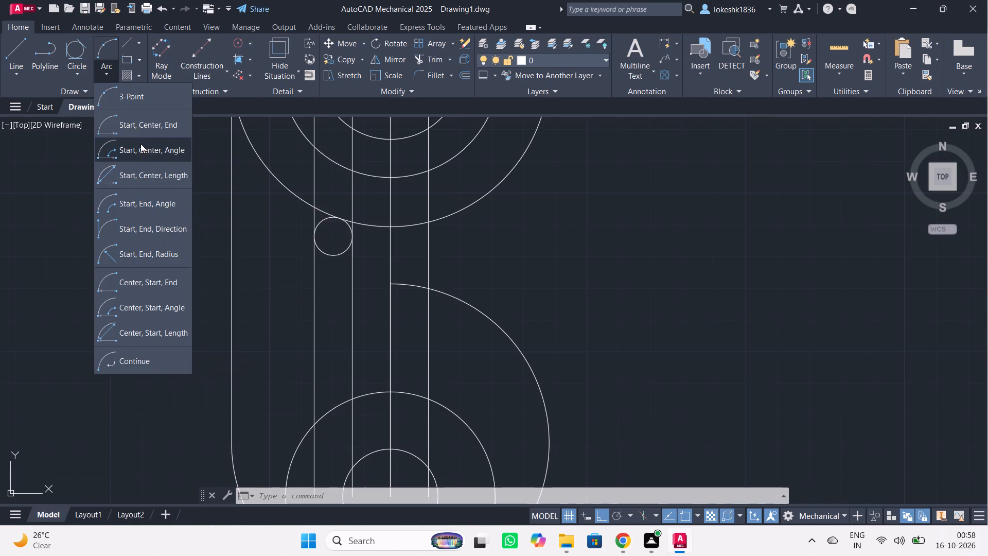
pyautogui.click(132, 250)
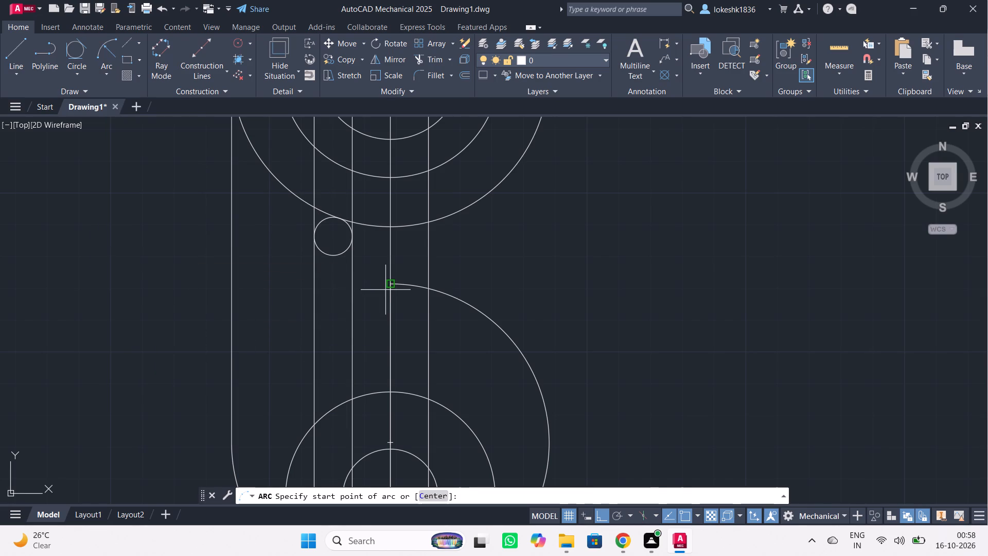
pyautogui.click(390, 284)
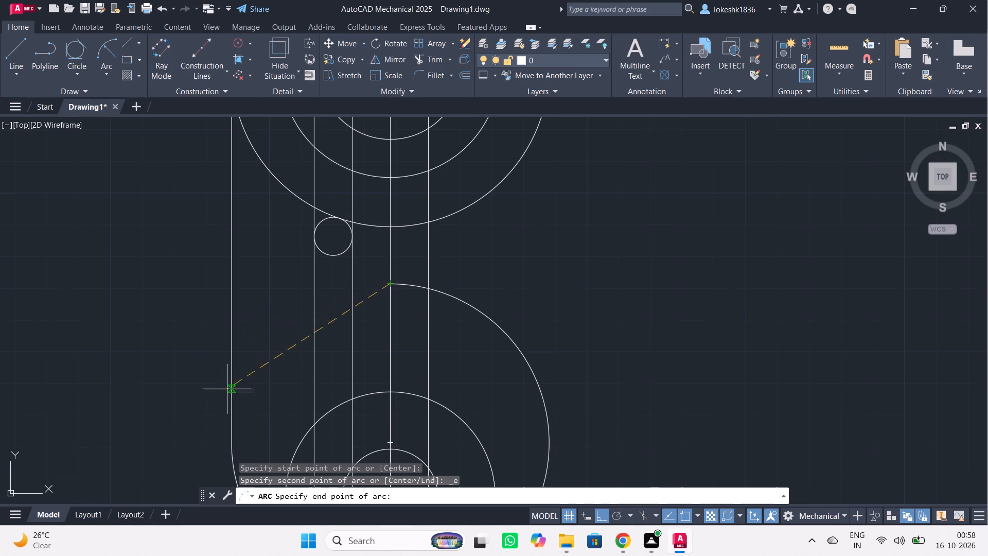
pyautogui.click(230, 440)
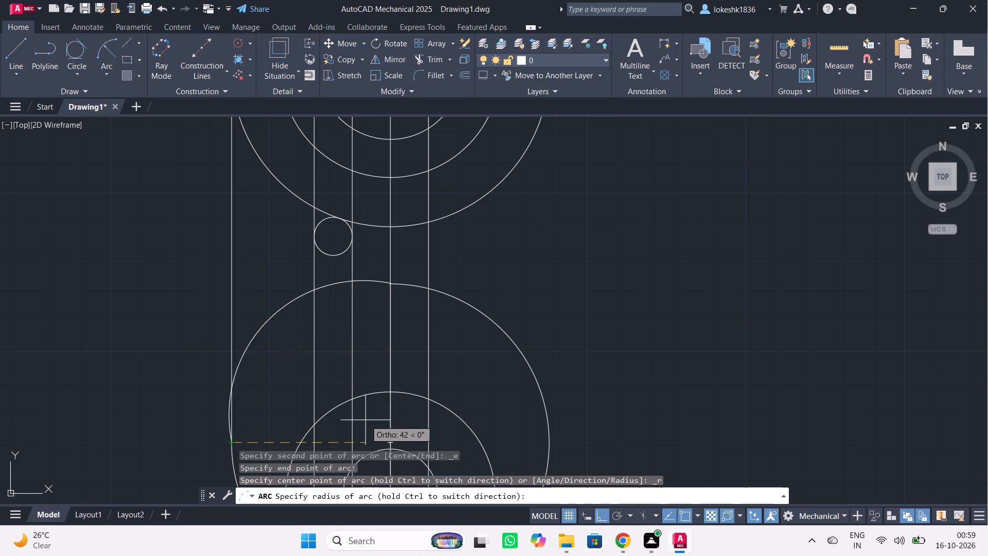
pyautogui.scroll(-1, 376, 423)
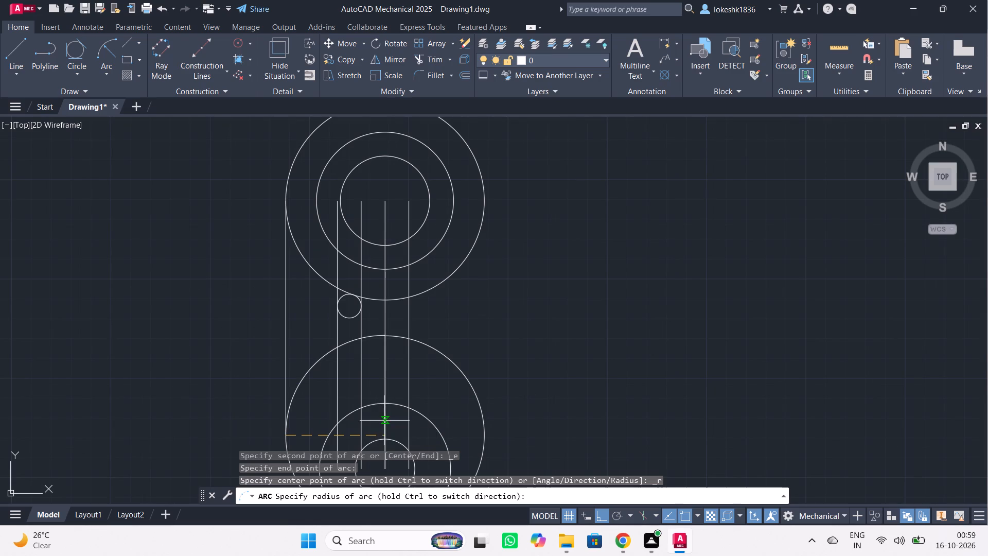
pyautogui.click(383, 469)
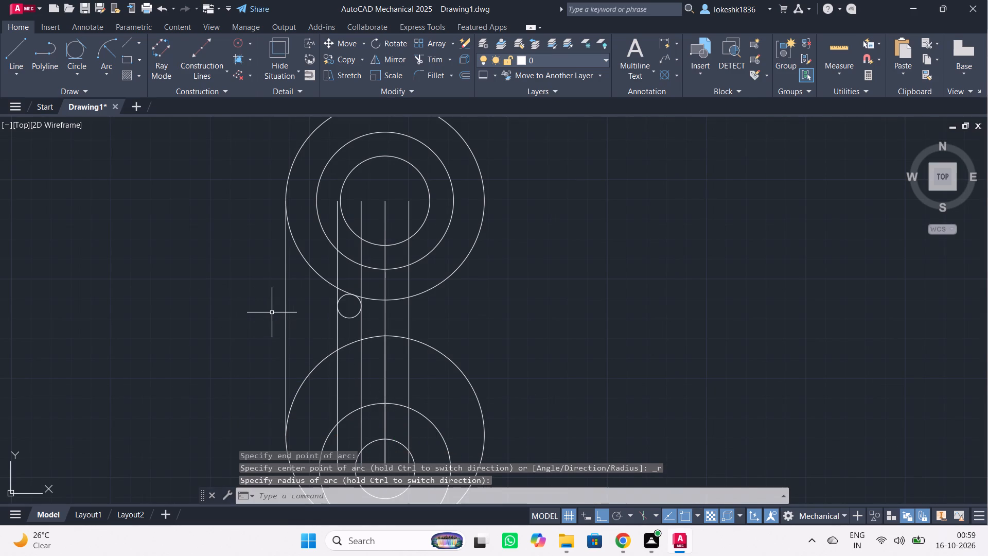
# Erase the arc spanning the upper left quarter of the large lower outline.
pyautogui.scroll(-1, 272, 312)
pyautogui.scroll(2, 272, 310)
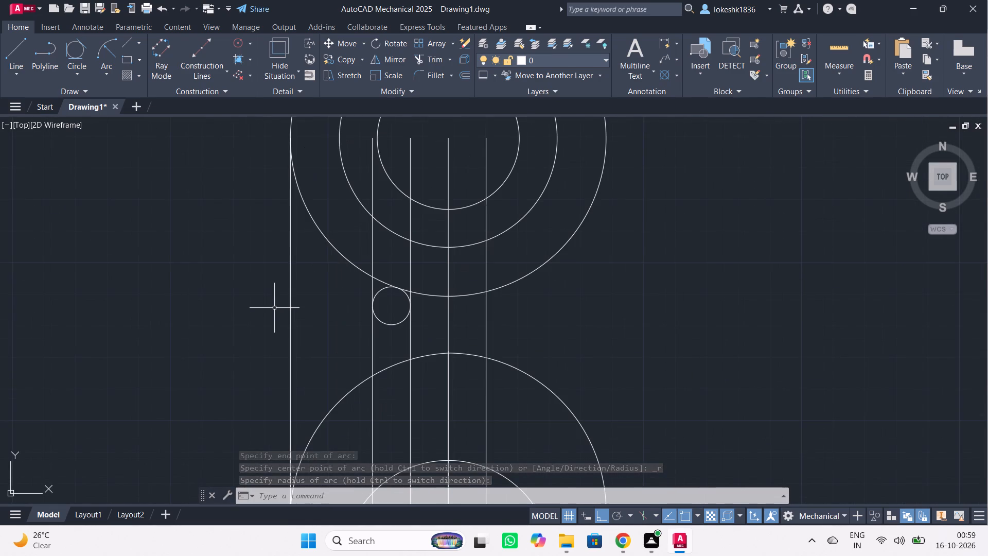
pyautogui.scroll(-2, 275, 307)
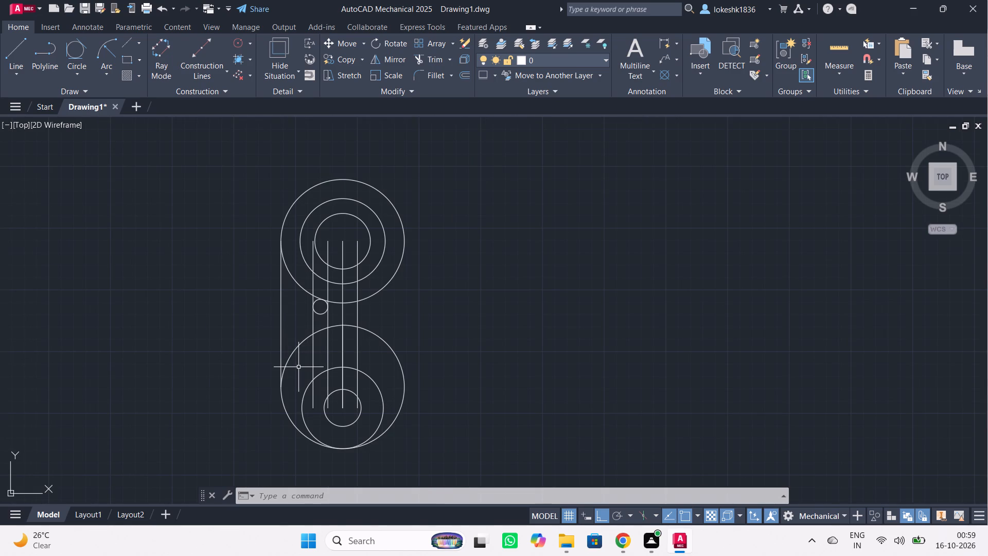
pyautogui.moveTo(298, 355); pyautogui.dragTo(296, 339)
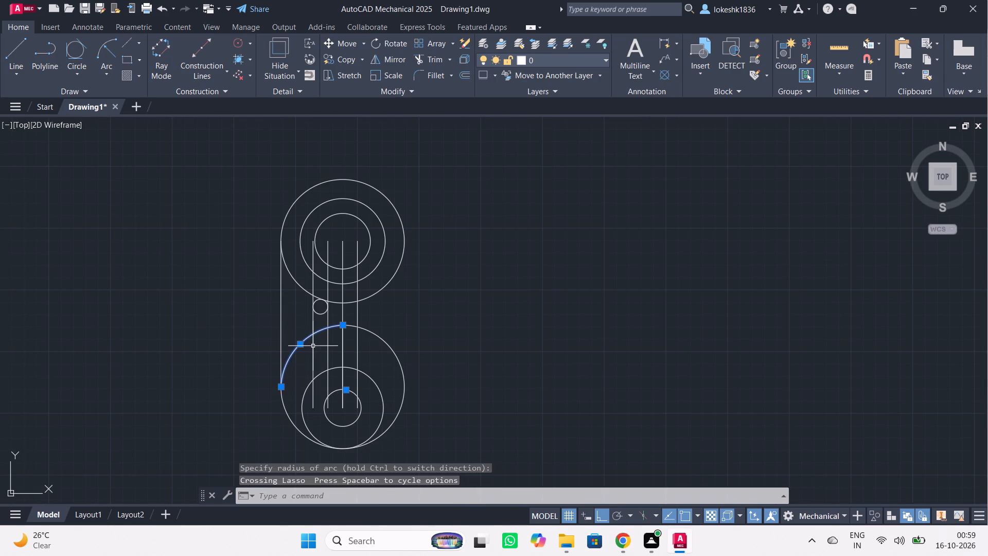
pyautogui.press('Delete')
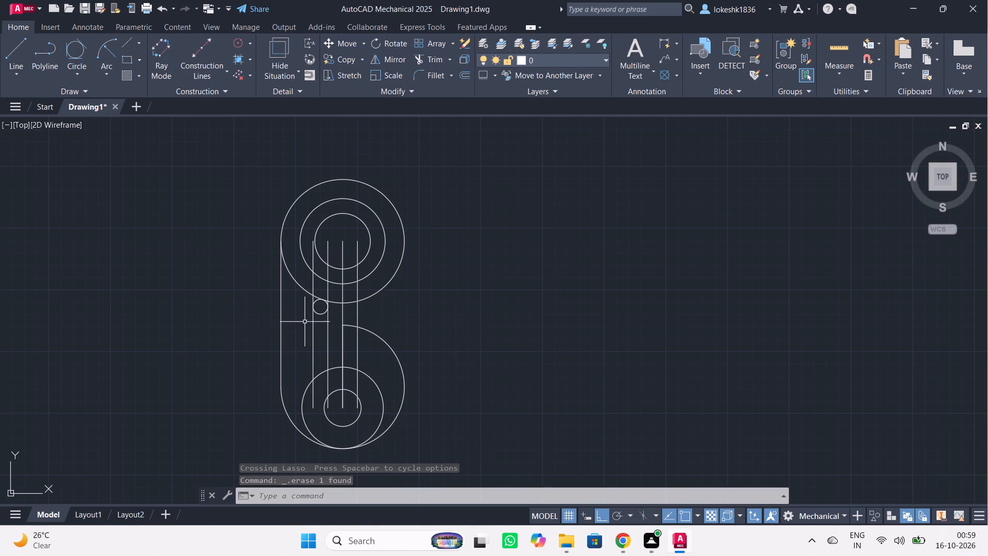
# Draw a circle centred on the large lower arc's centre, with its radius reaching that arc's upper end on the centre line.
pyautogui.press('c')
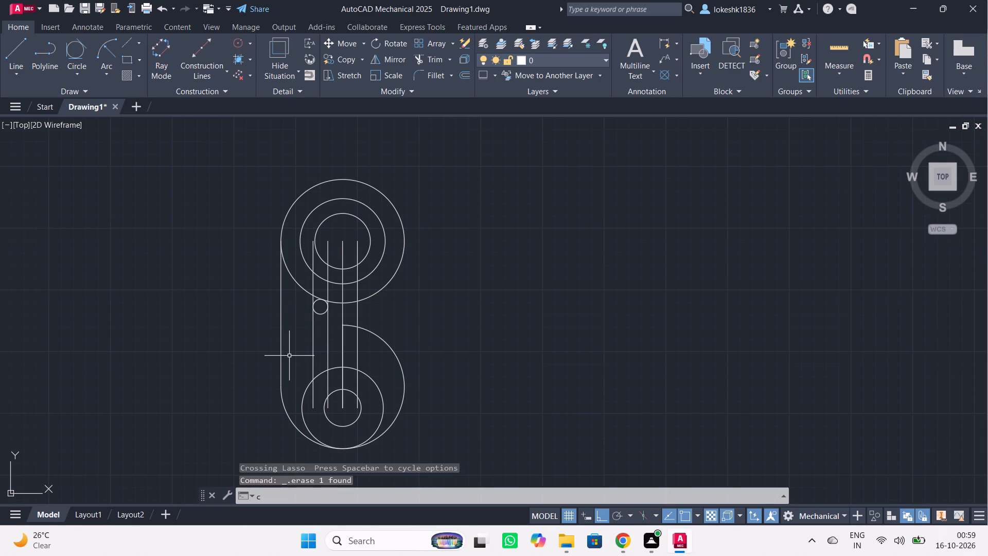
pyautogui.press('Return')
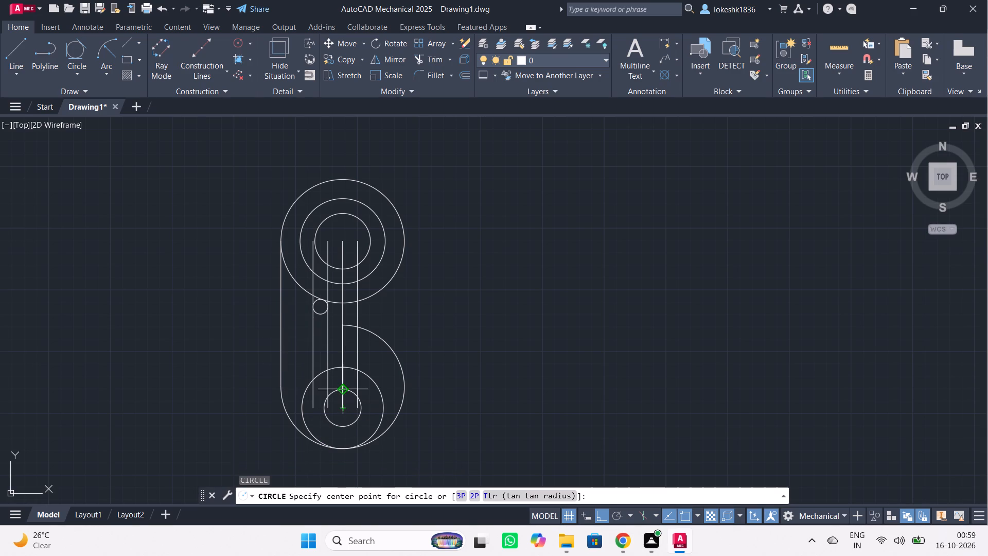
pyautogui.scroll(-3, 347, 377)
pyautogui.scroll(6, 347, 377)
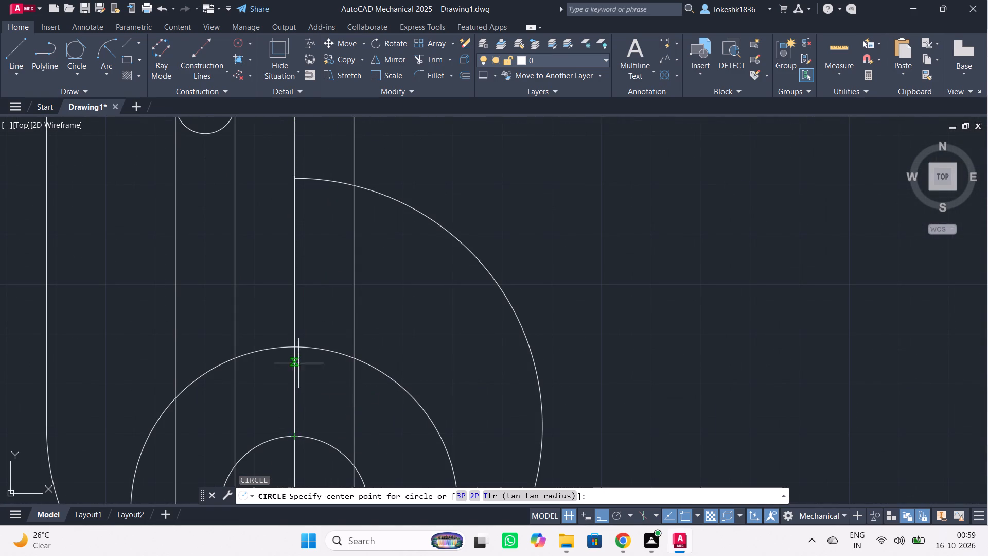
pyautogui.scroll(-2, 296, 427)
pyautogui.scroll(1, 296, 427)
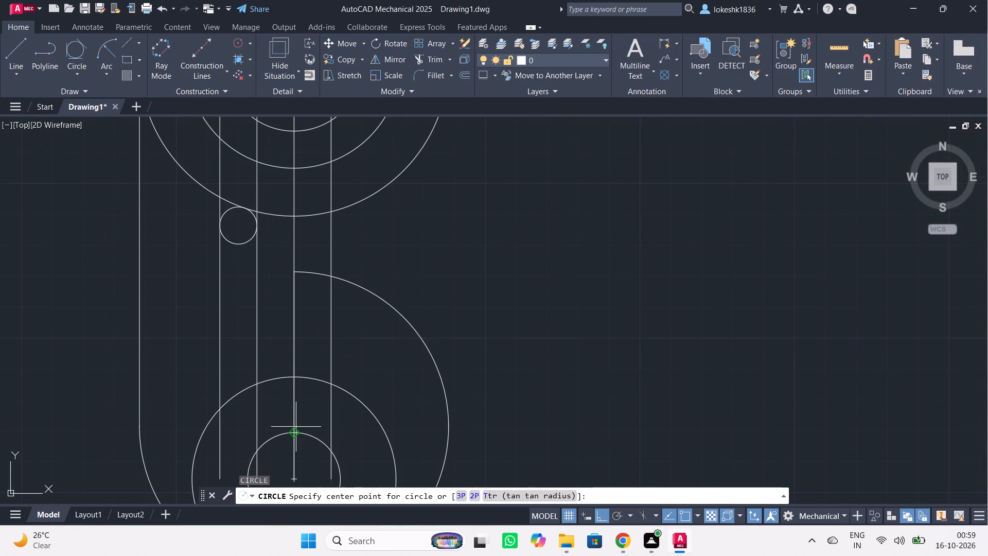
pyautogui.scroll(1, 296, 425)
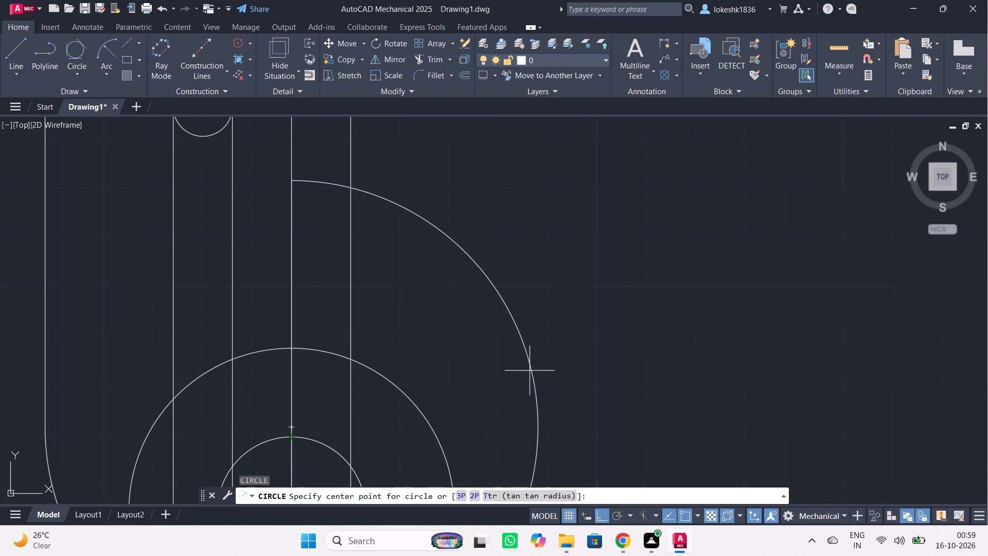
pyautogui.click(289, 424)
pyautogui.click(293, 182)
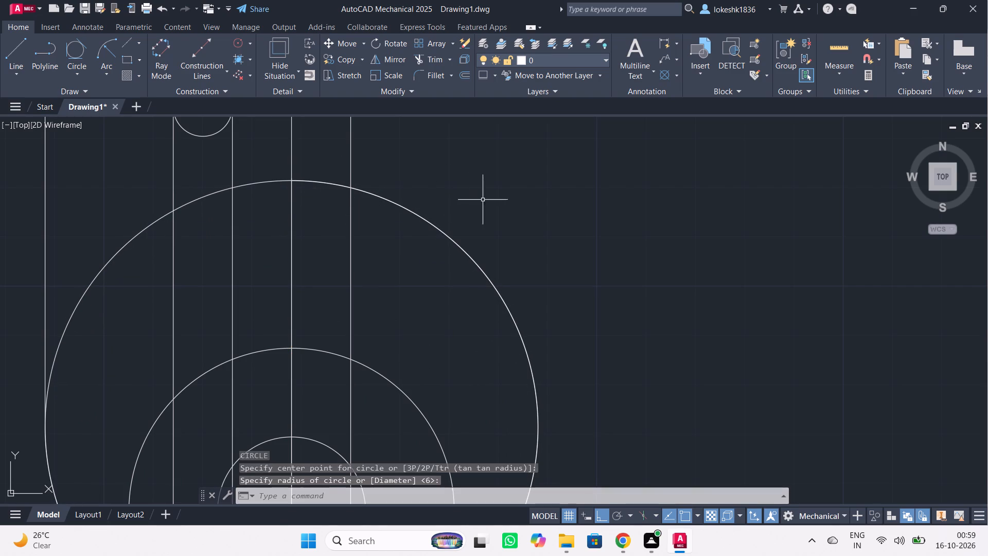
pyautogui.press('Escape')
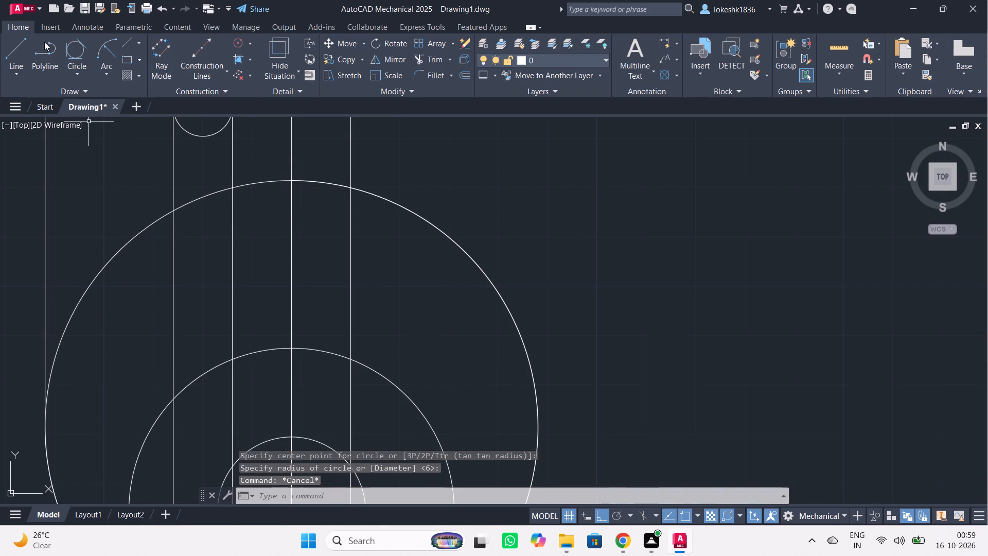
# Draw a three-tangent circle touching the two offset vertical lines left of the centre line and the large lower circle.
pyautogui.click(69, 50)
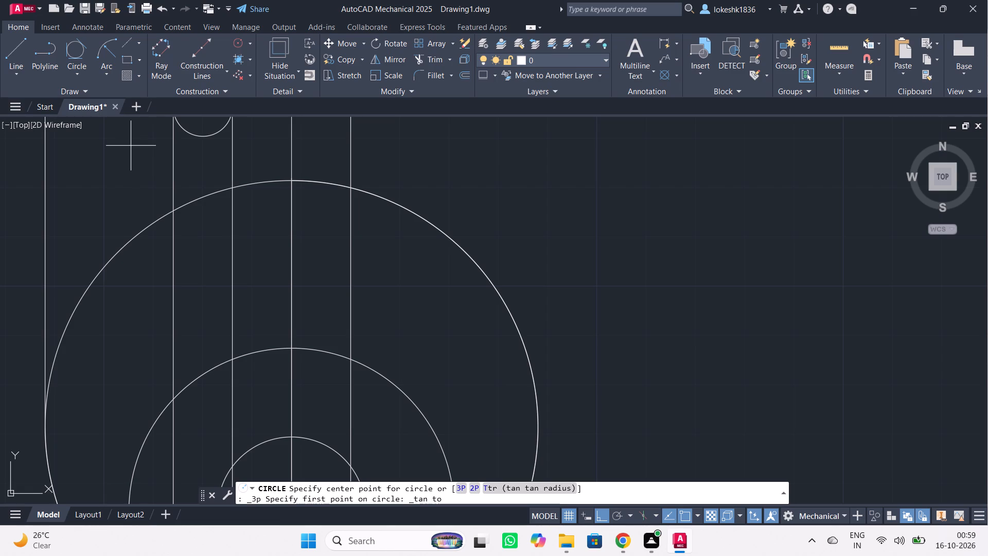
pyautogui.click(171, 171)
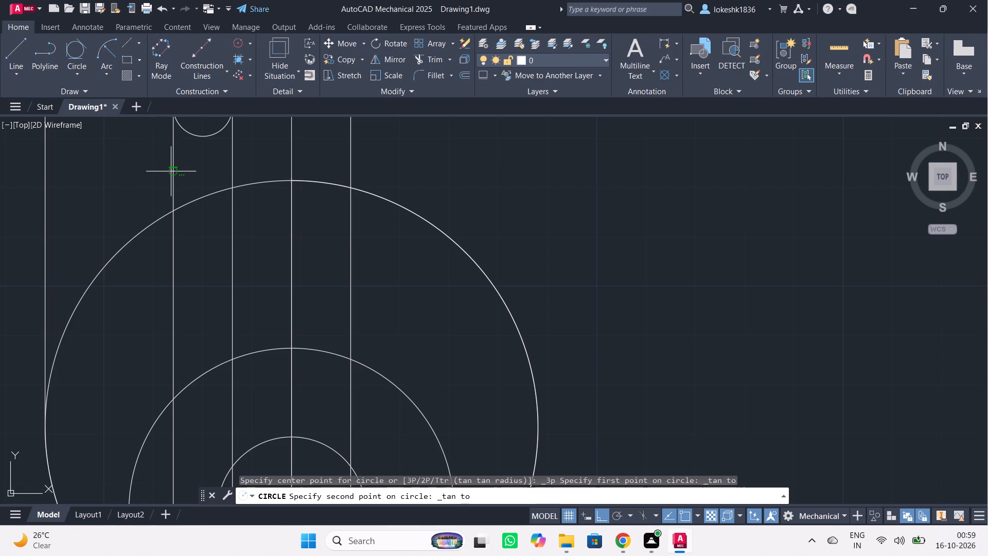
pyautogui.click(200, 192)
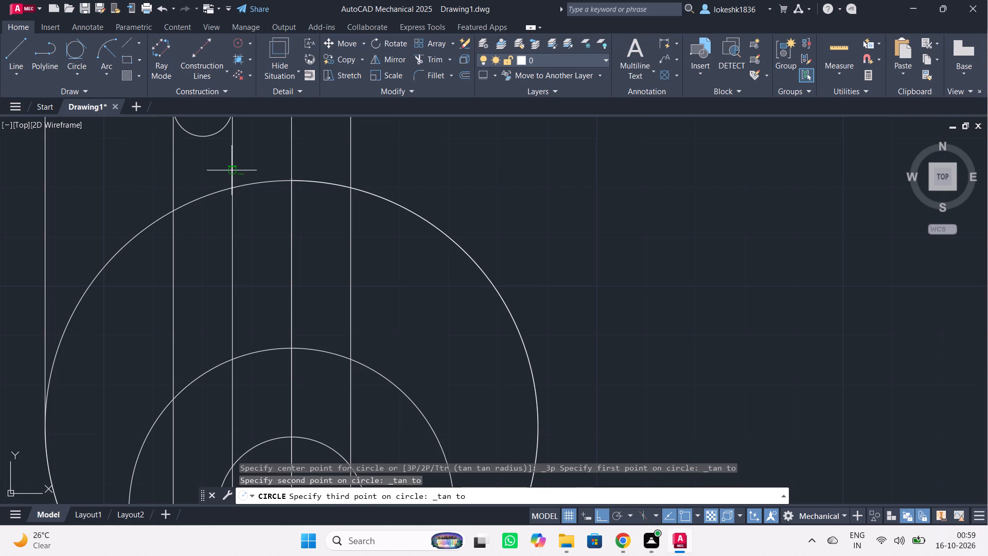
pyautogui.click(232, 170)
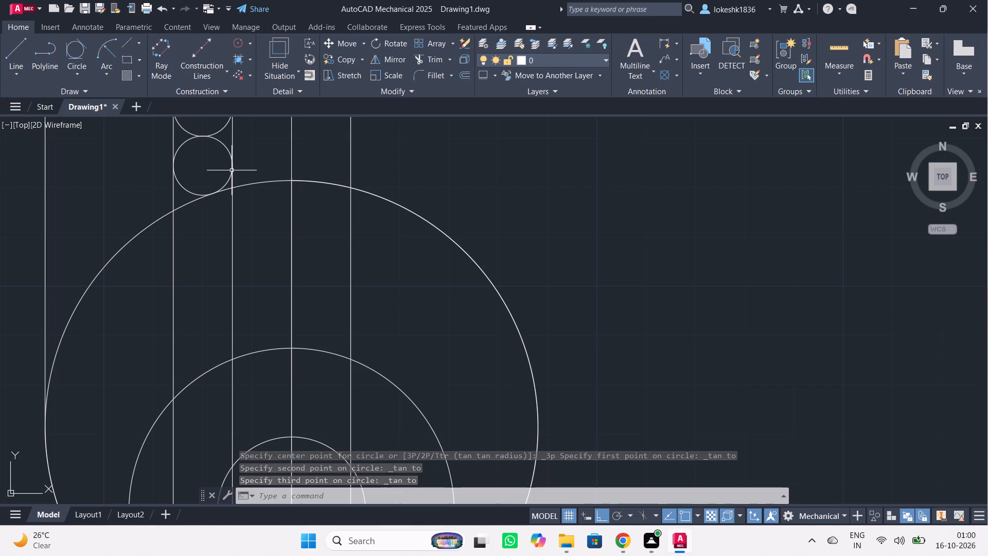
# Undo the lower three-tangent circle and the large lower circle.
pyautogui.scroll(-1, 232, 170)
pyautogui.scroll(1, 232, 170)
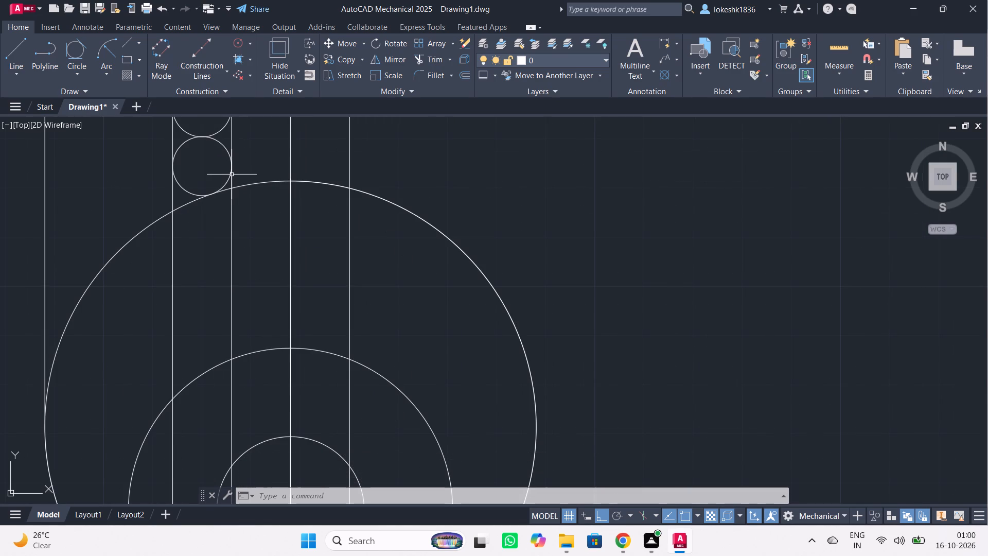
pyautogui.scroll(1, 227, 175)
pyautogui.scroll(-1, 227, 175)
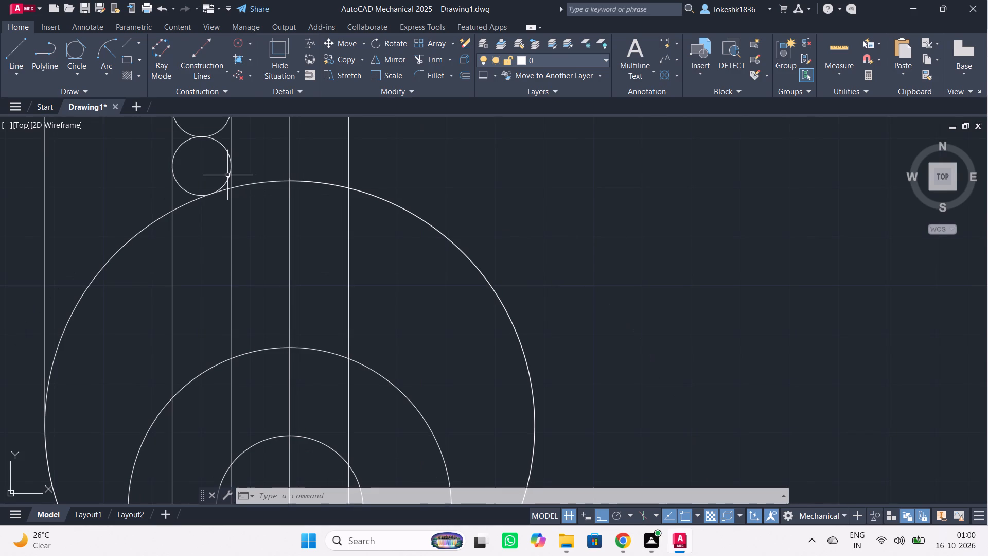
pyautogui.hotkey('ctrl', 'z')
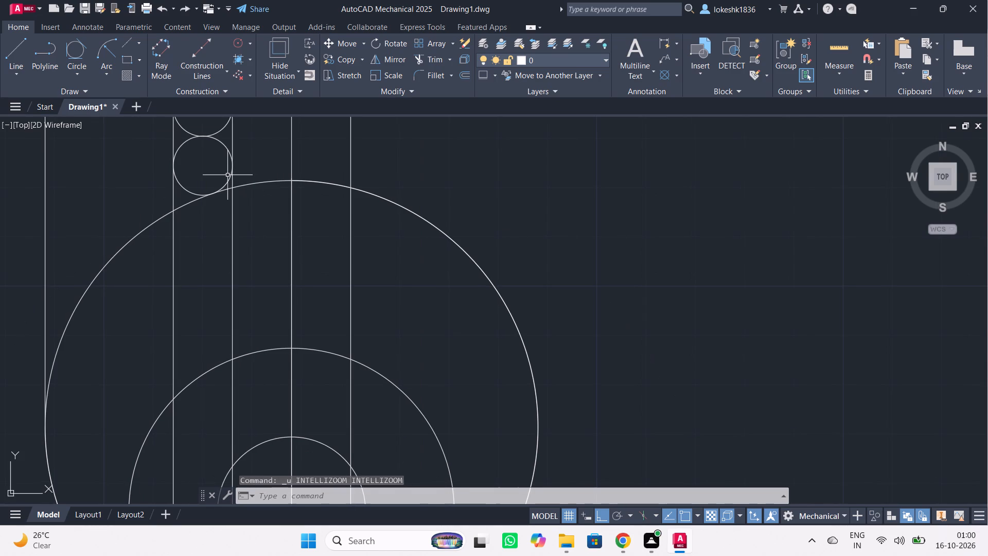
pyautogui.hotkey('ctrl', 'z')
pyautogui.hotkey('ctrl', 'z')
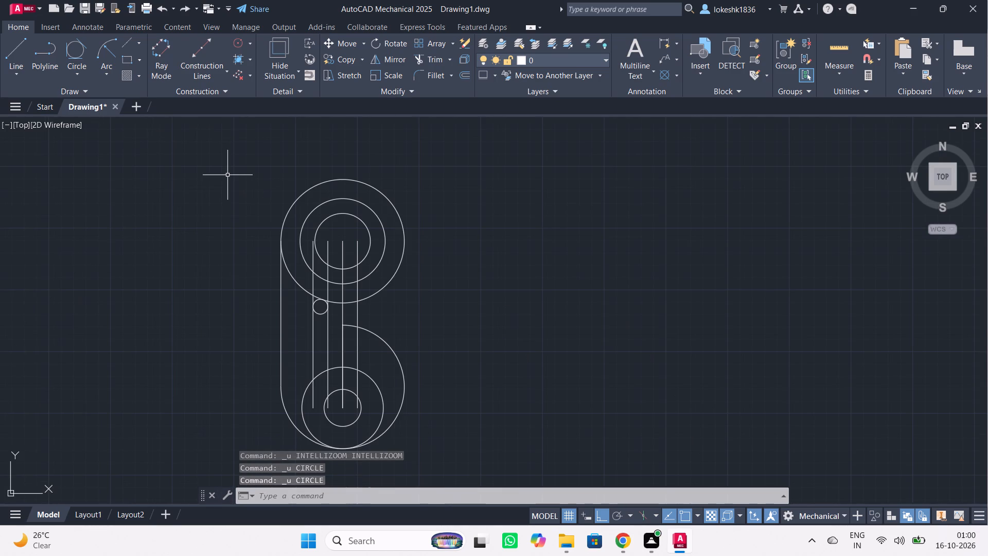
# Draw a three-tangent circle touching the two offset vertical lines left of the centre line and the lower boss's outer circle.
pyautogui.scroll(-1, 301, 301)
pyautogui.scroll(2, 301, 301)
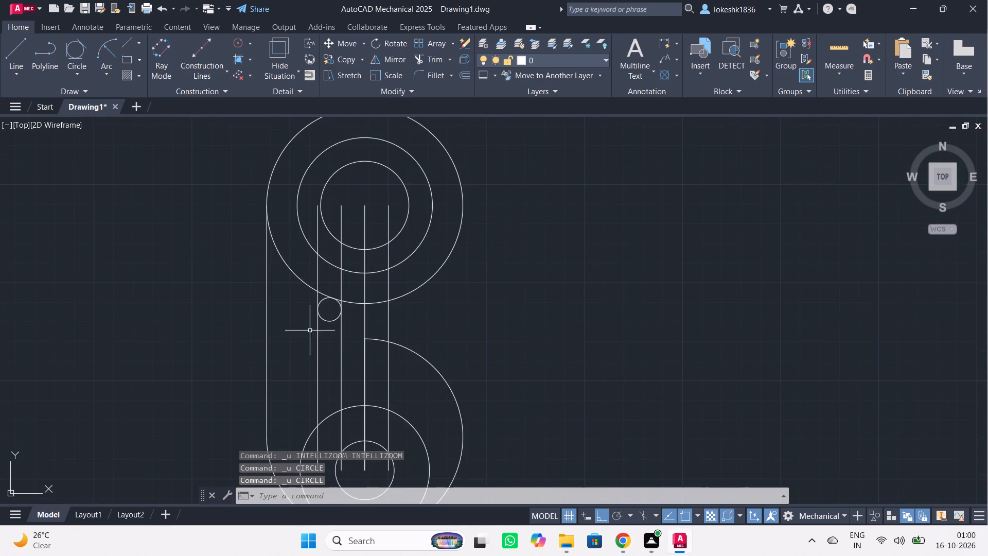
pyautogui.scroll(1, 326, 360)
pyautogui.scroll(-1, 294, 366)
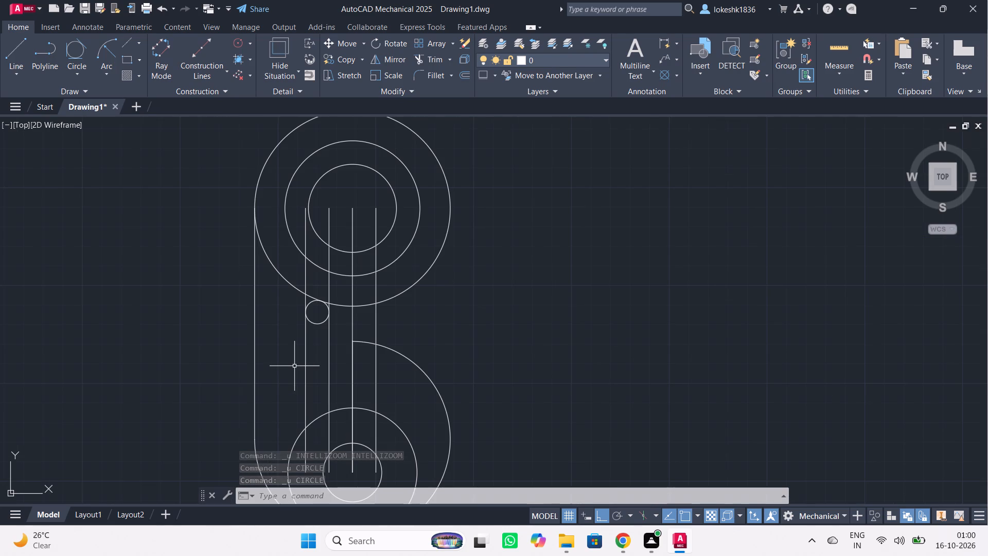
pyautogui.click(73, 47)
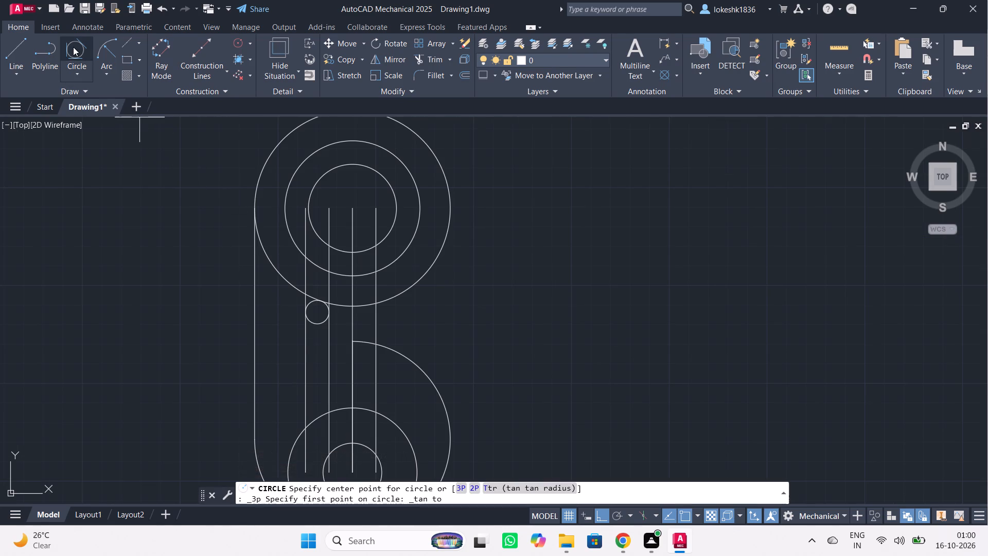
pyautogui.scroll(-1, 314, 374)
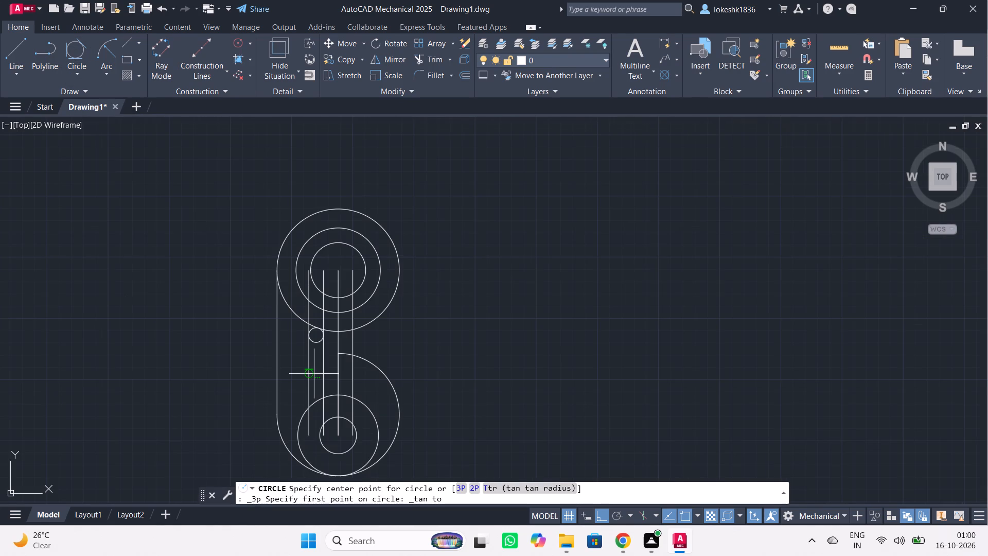
pyautogui.scroll(1, 299, 409)
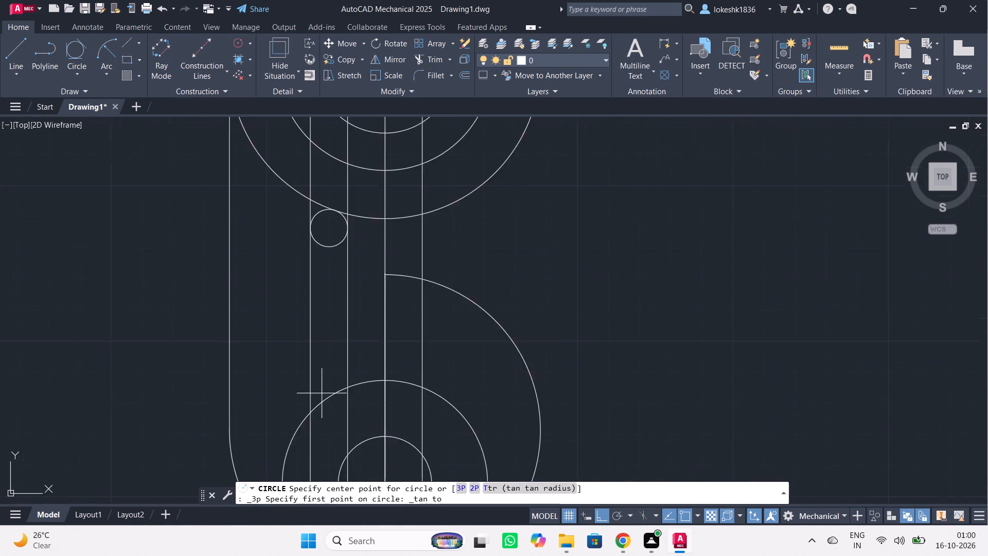
pyautogui.scroll(3, 327, 385)
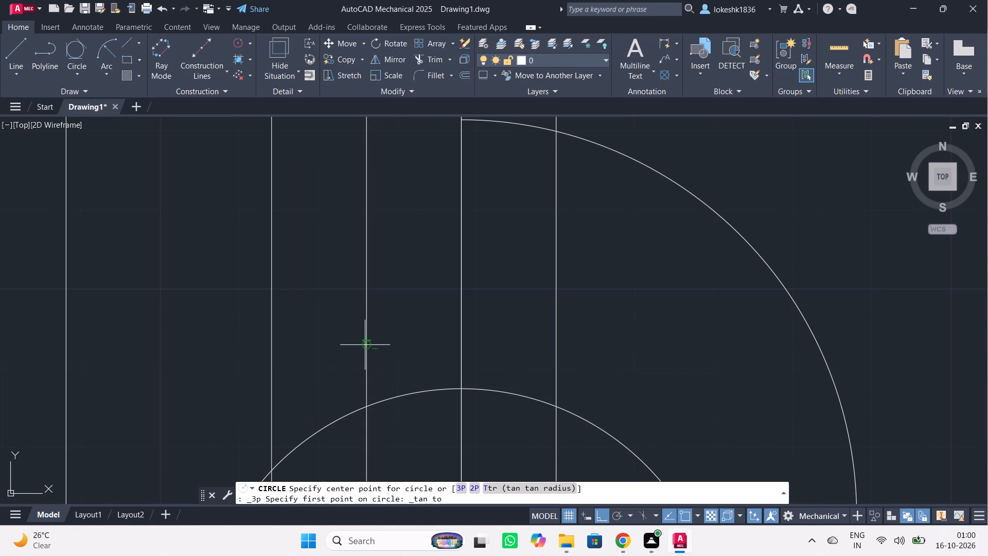
pyautogui.click(365, 344)
pyautogui.click(272, 361)
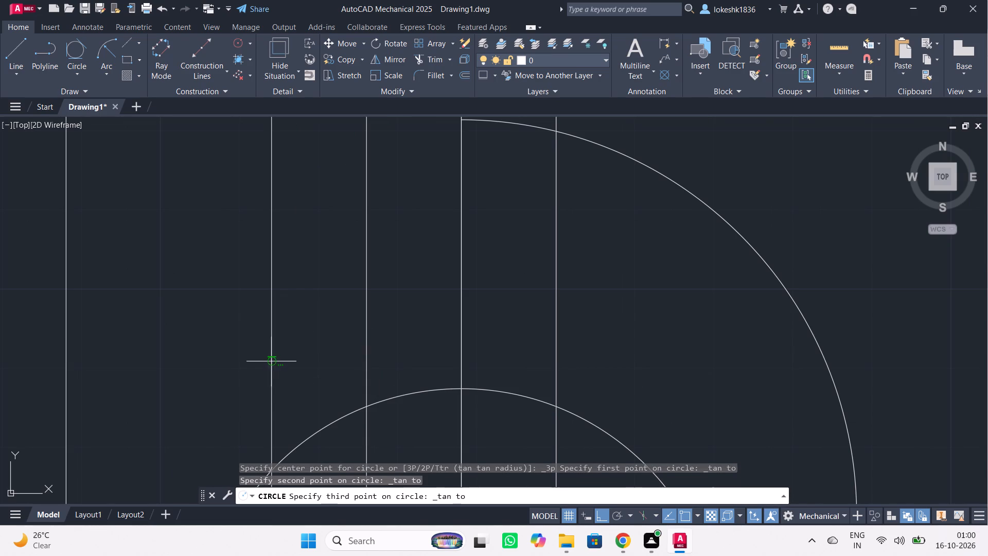
pyautogui.click(326, 428)
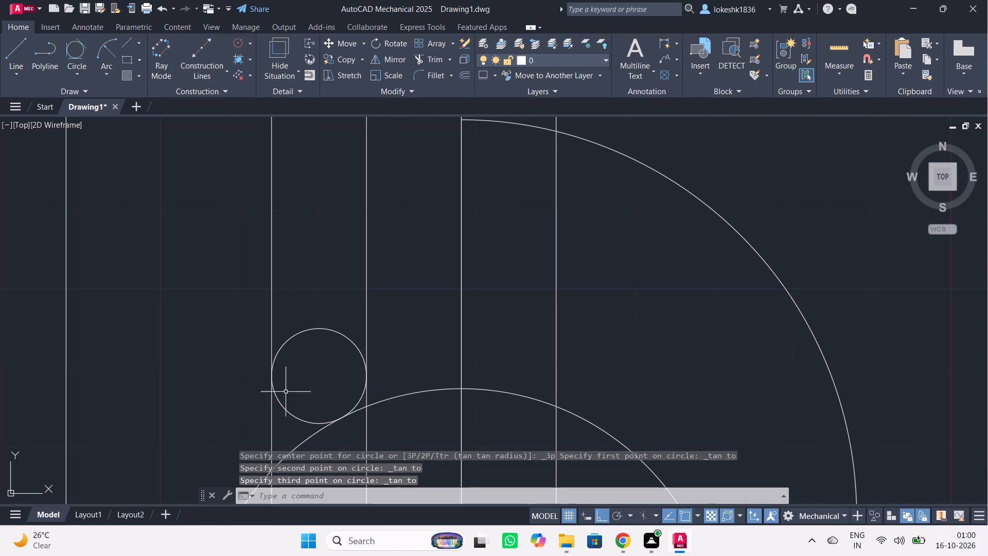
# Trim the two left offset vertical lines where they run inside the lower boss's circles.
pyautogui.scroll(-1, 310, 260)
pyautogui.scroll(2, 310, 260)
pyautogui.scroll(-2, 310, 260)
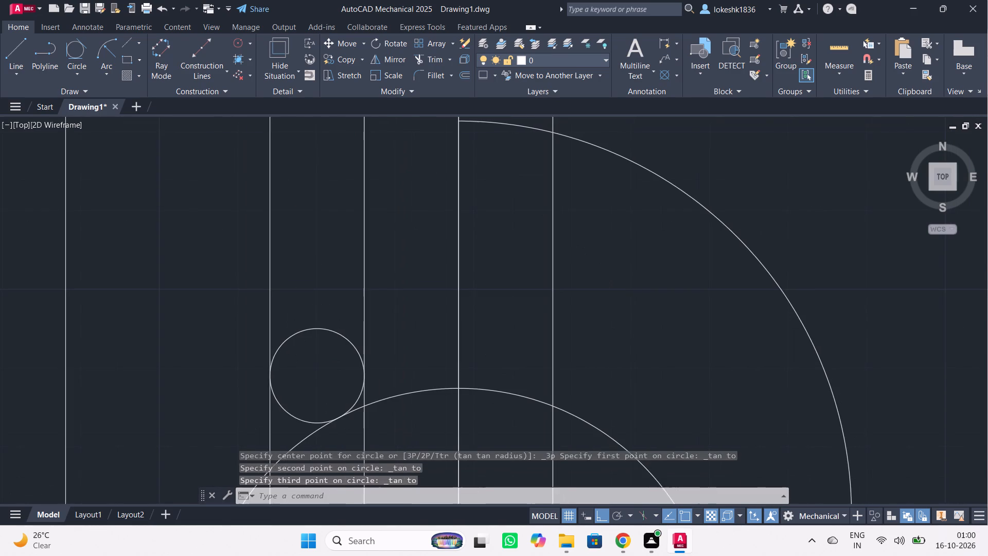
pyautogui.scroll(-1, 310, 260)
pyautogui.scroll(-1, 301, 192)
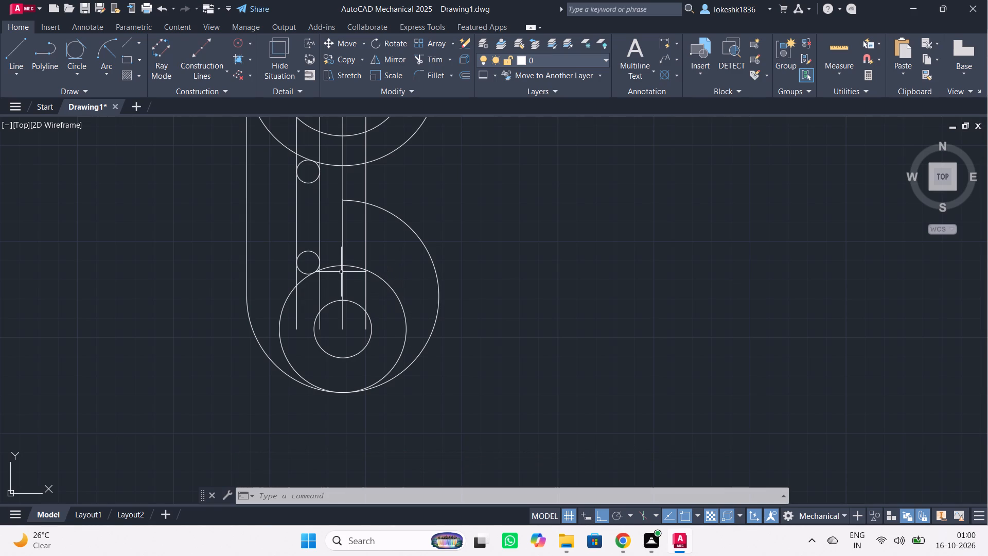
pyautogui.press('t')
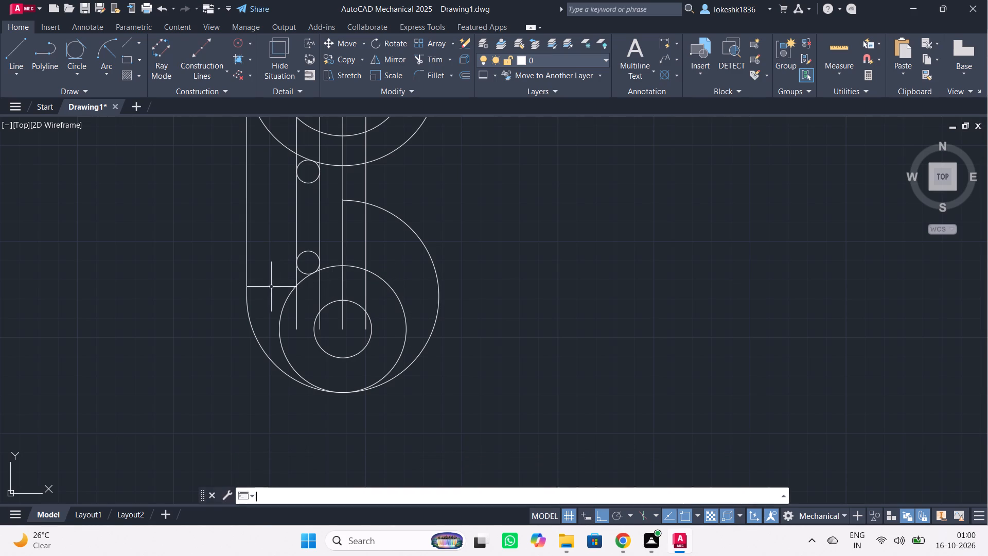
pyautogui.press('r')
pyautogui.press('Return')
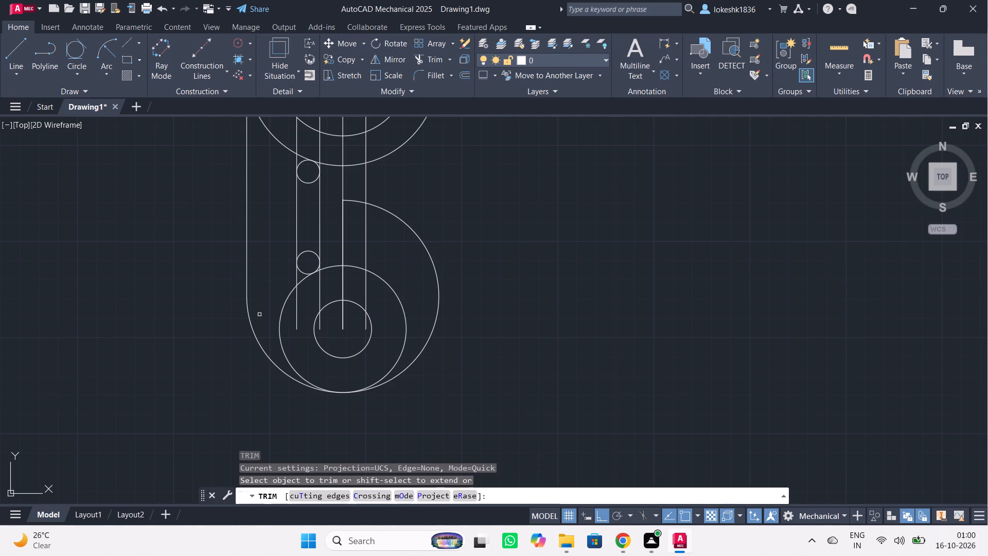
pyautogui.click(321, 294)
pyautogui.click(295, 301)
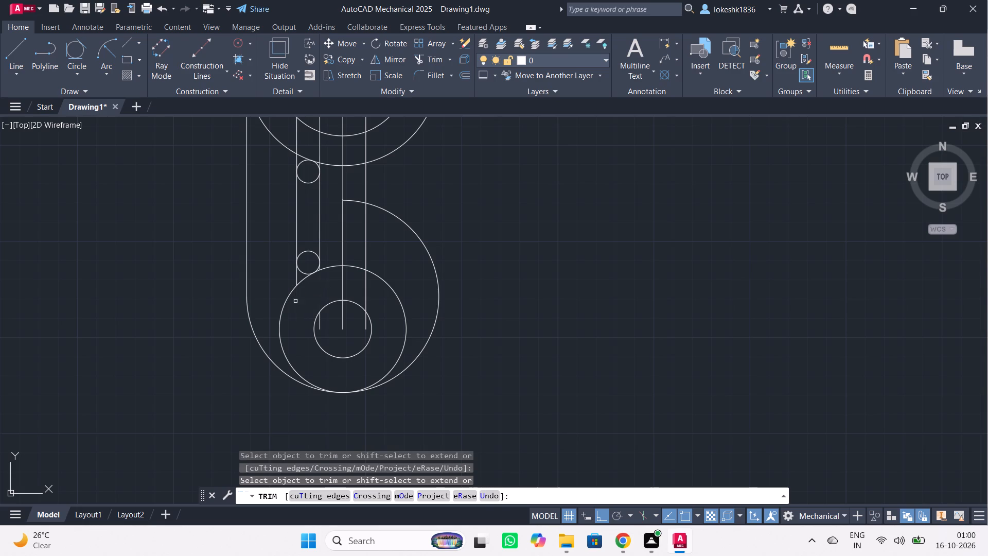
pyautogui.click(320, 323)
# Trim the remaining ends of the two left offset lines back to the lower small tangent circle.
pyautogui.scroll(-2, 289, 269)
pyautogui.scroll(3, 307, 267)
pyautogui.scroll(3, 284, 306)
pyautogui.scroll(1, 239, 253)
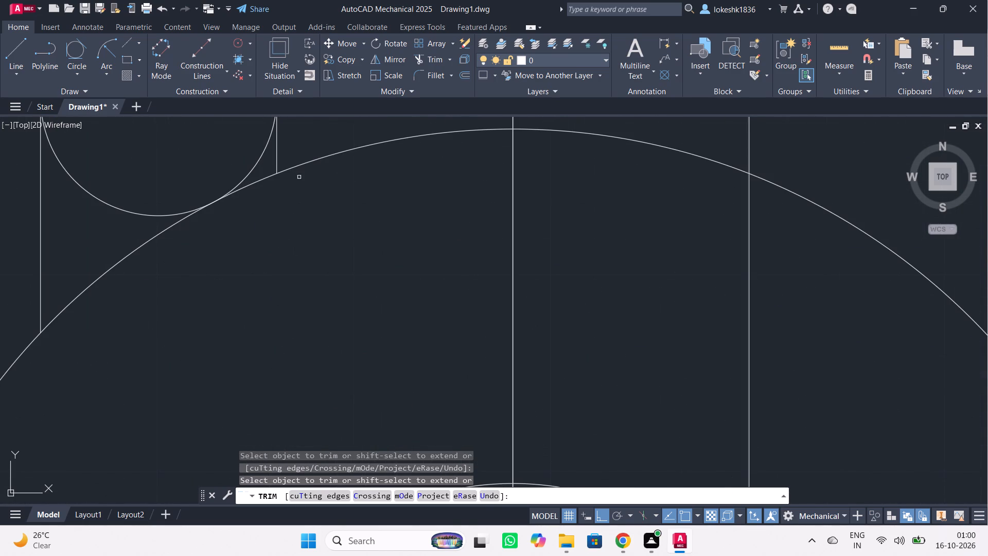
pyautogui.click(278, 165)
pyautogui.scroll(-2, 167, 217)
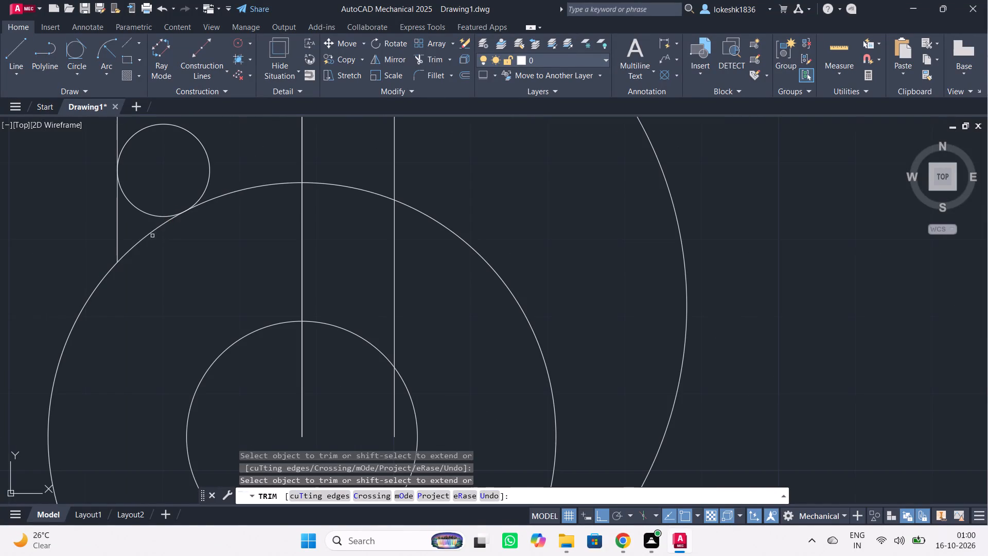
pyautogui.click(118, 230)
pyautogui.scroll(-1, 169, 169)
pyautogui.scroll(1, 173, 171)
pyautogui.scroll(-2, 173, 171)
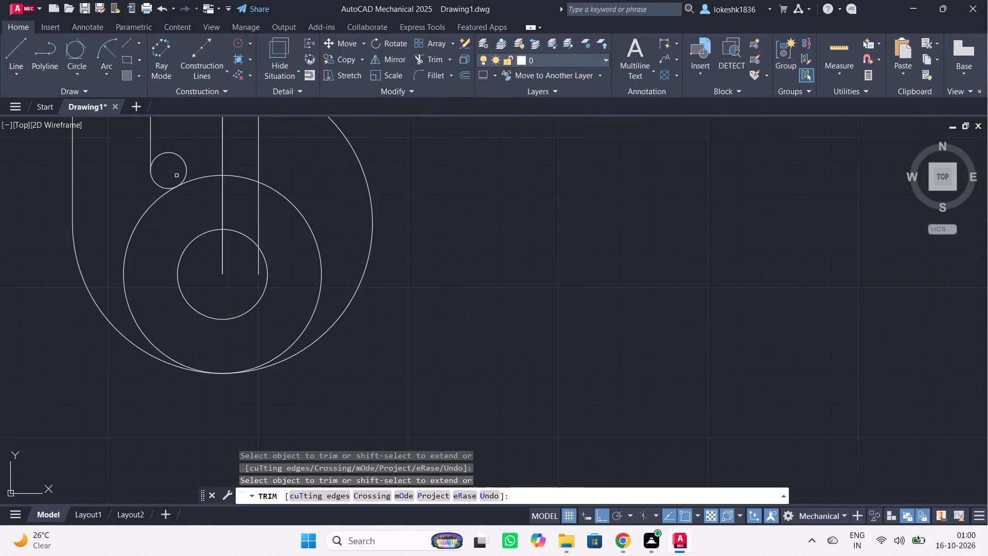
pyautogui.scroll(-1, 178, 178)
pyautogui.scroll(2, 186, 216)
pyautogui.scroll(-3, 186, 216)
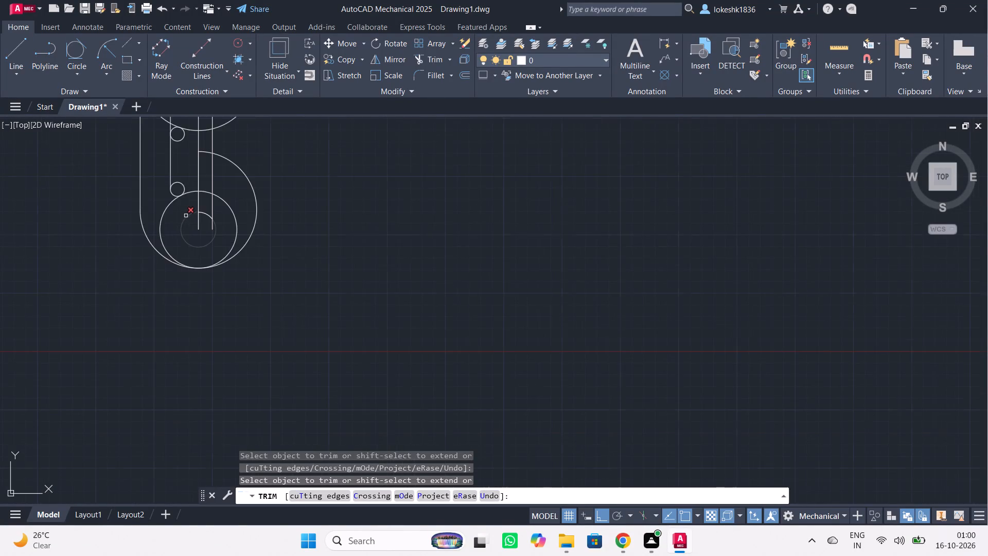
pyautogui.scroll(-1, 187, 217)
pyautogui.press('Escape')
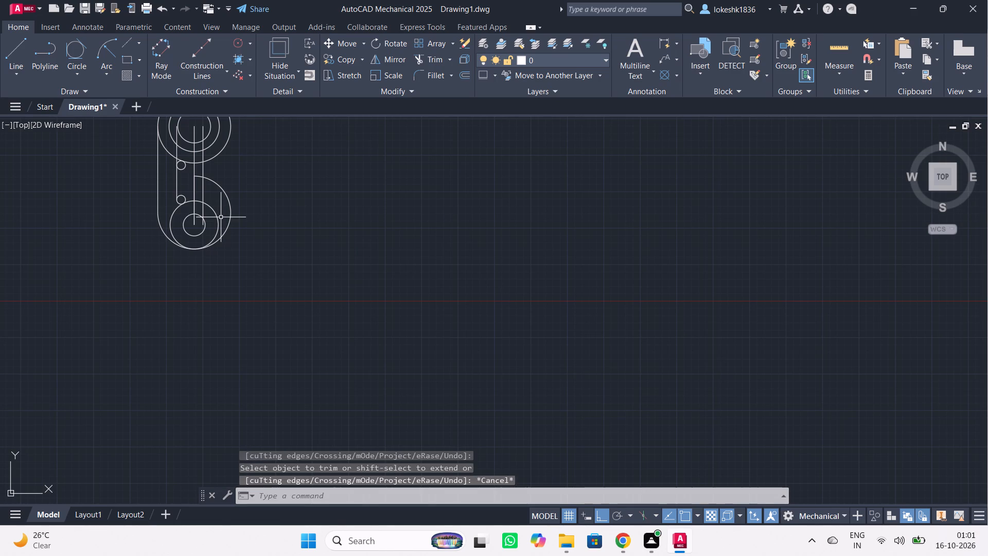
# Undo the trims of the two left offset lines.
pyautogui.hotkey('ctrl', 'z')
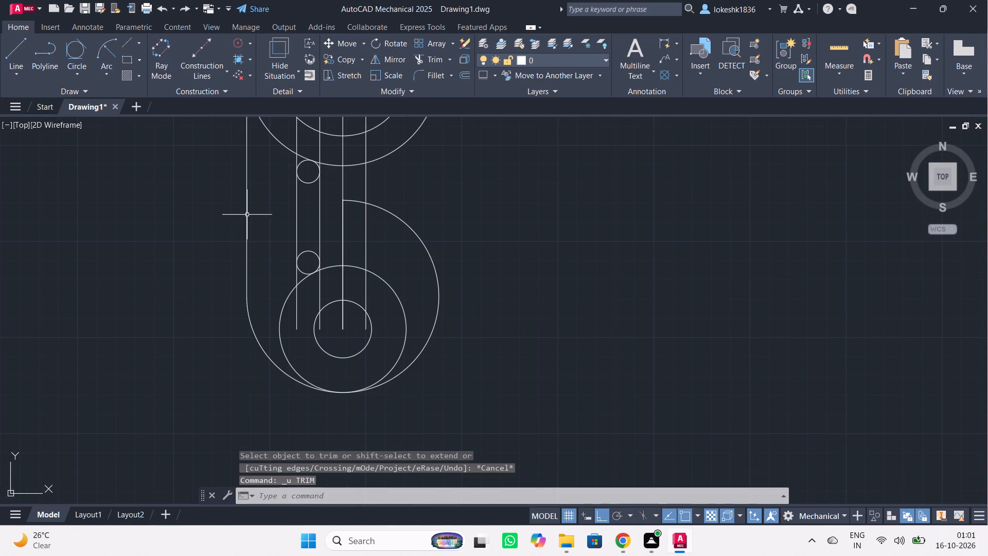
# Trim away the parts of the two left offset vertical lines lying inside the lower boss's outer circle.
pyautogui.scroll(-2, 259, 219)
pyautogui.scroll(4, 274, 223)
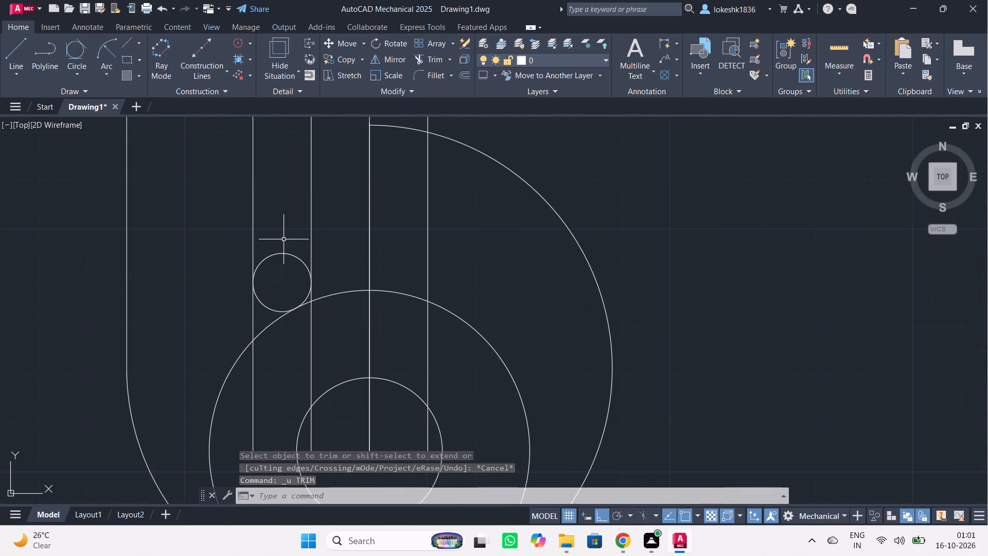
pyautogui.write('tr')
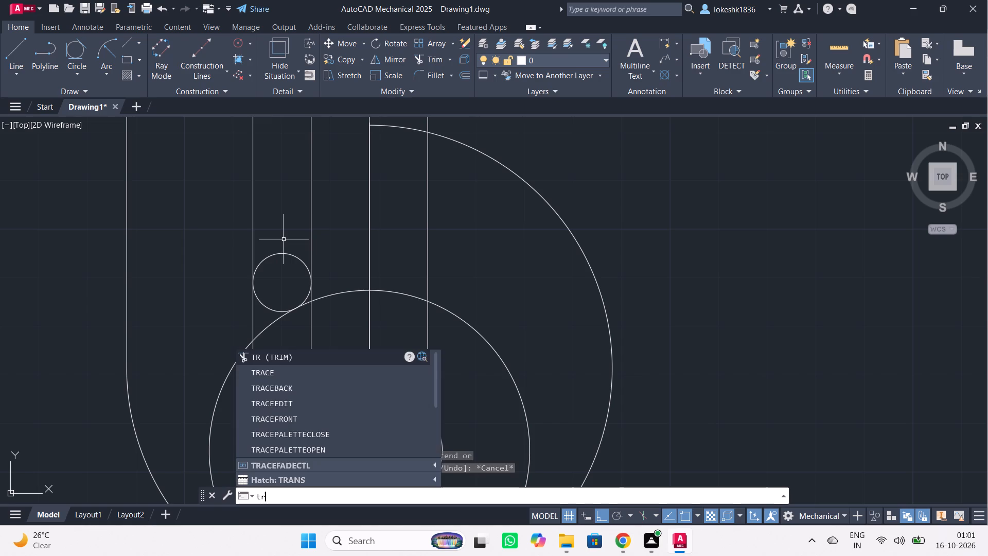
pyautogui.press('Return')
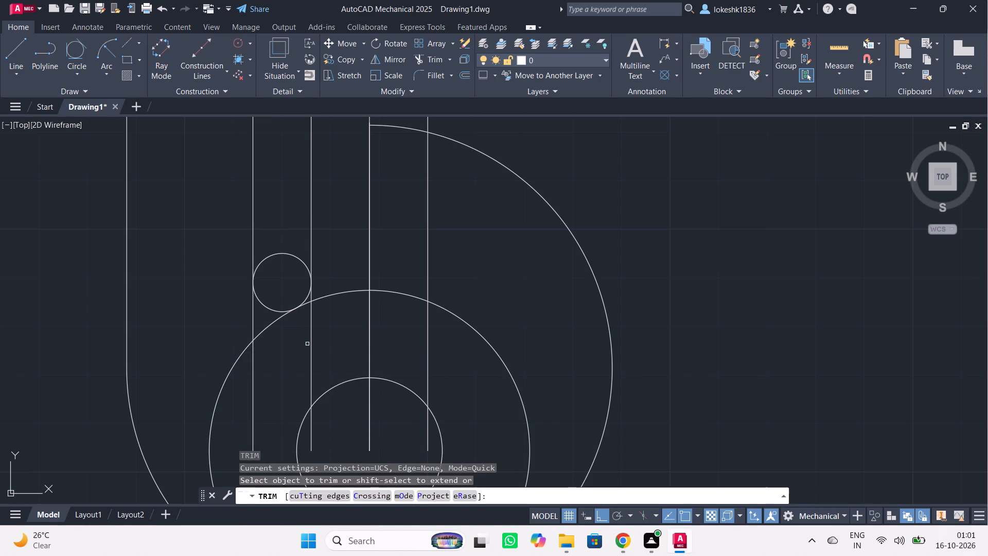
pyautogui.moveTo(319, 342); pyautogui.dragTo(247, 407)
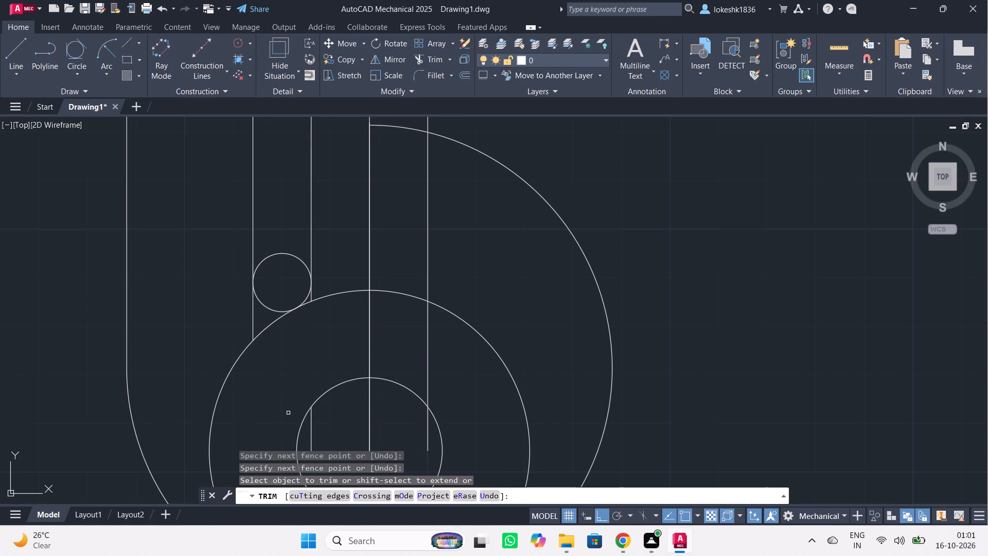
pyautogui.click(311, 444)
pyautogui.scroll(-2, 307, 266)
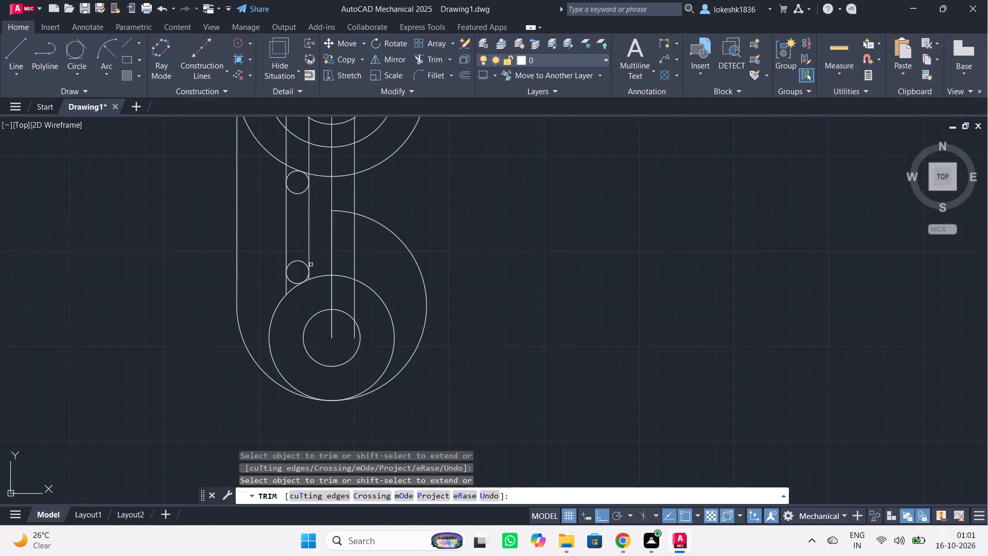
# Trim the leftover ends of both left offset lines between the lower small tangent circle and the lower boss's outer circle.
pyautogui.scroll(-1, 315, 265)
pyautogui.scroll(7, 315, 265)
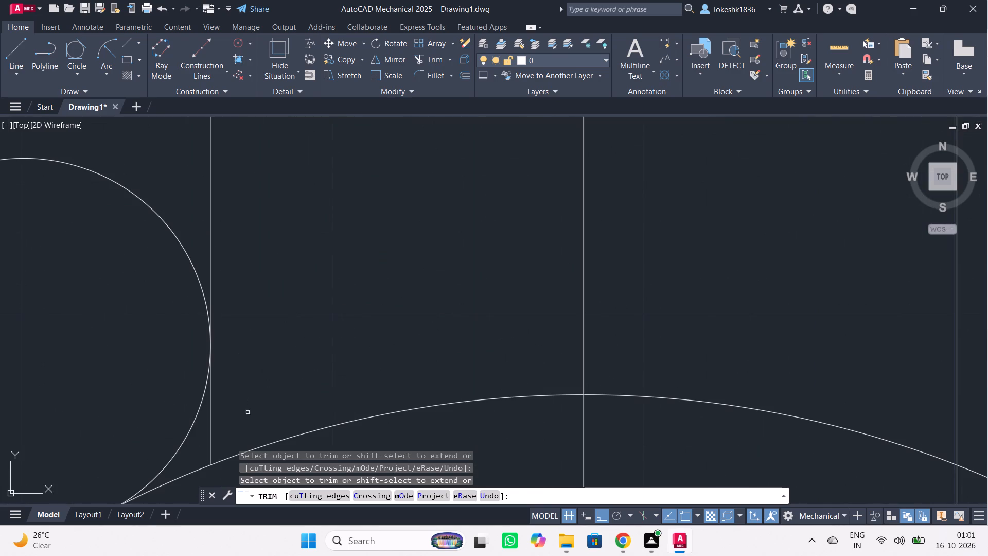
pyautogui.click(209, 425)
pyautogui.scroll(-1, 245, 335)
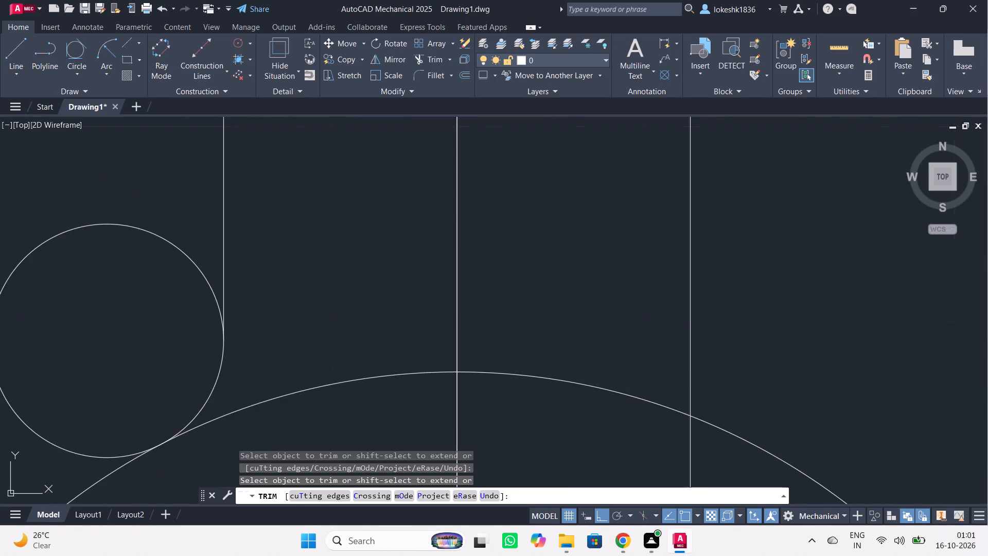
pyautogui.scroll(3, 262, 325)
pyautogui.scroll(-6, 282, 321)
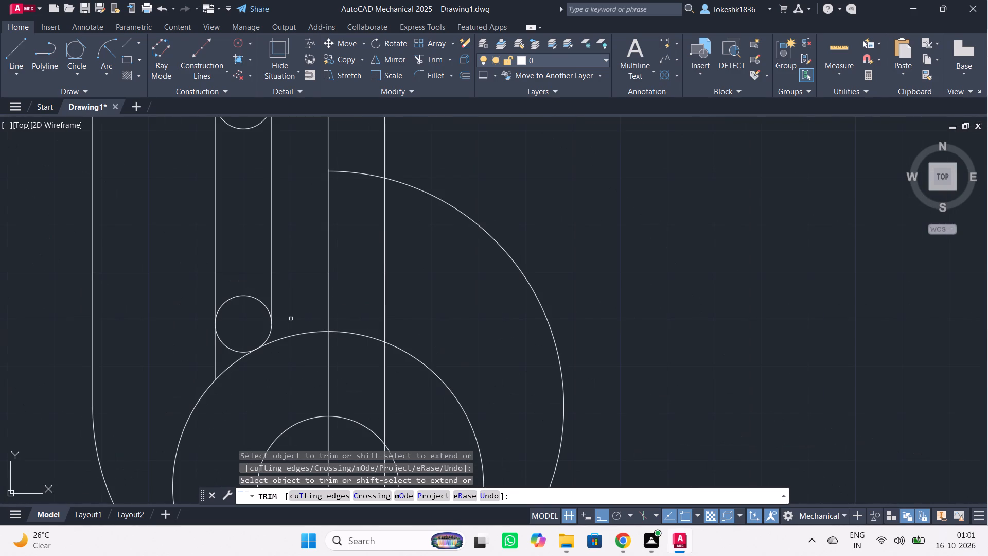
pyautogui.click(219, 359)
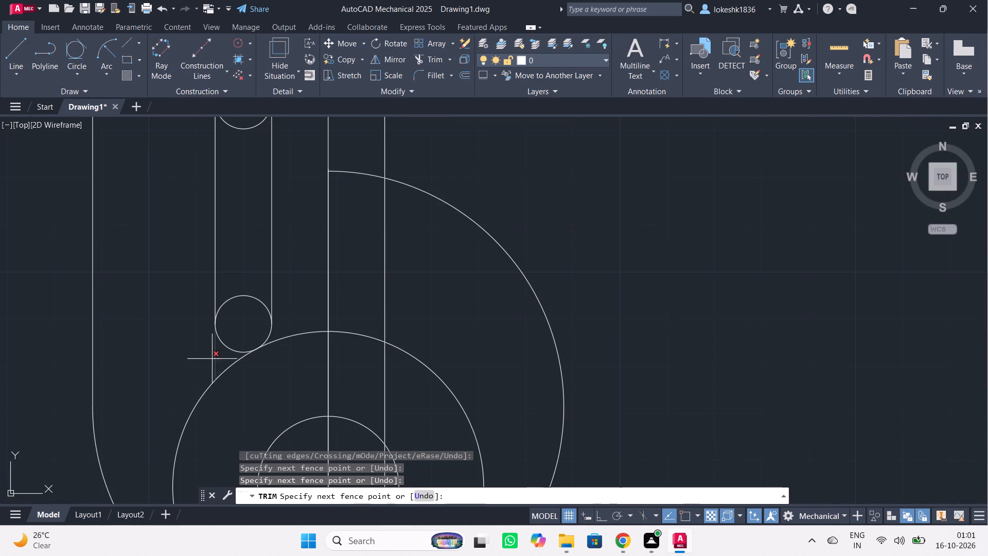
pyautogui.click(209, 359)
# Trim the upper half of the lower small tangent circle and the lower half of the upper one to form the slot's rounded ends.
pyautogui.moveTo(236, 329); pyautogui.dragTo(246, 277)
pyautogui.scroll(1, 248, 271)
pyautogui.scroll(-3, 240, 245)
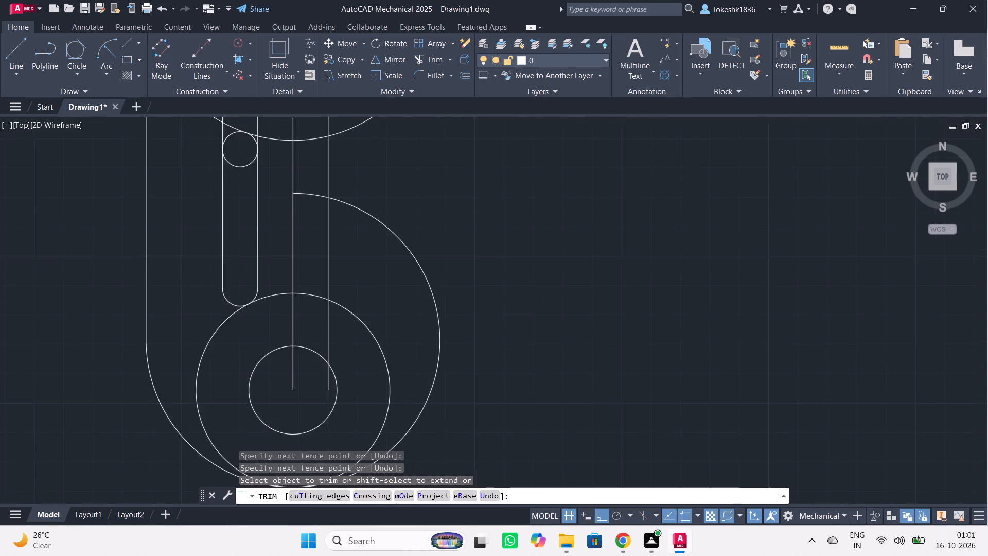
pyautogui.scroll(-1, 206, 174)
pyautogui.scroll(2, 217, 173)
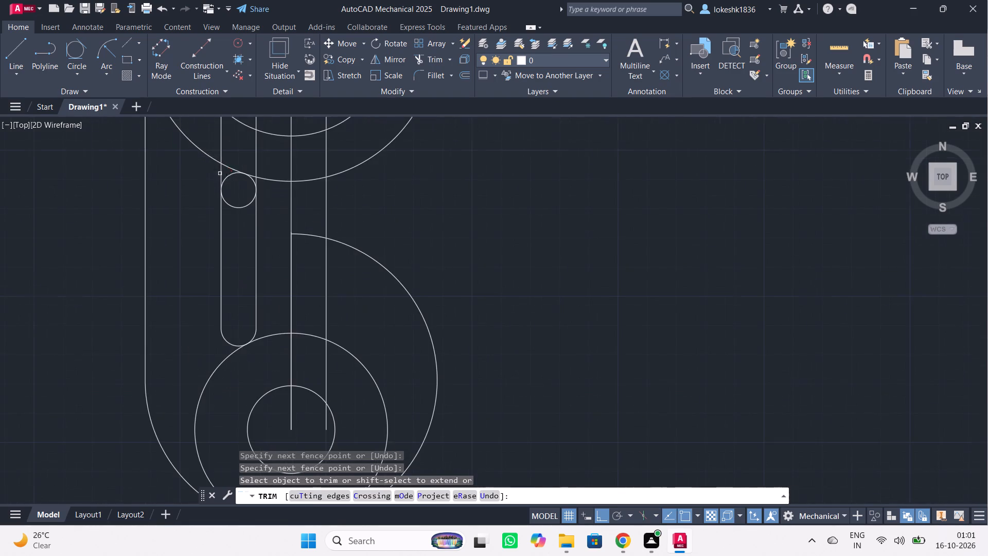
pyautogui.scroll(5, 236, 222)
pyautogui.scroll(-3, 229, 205)
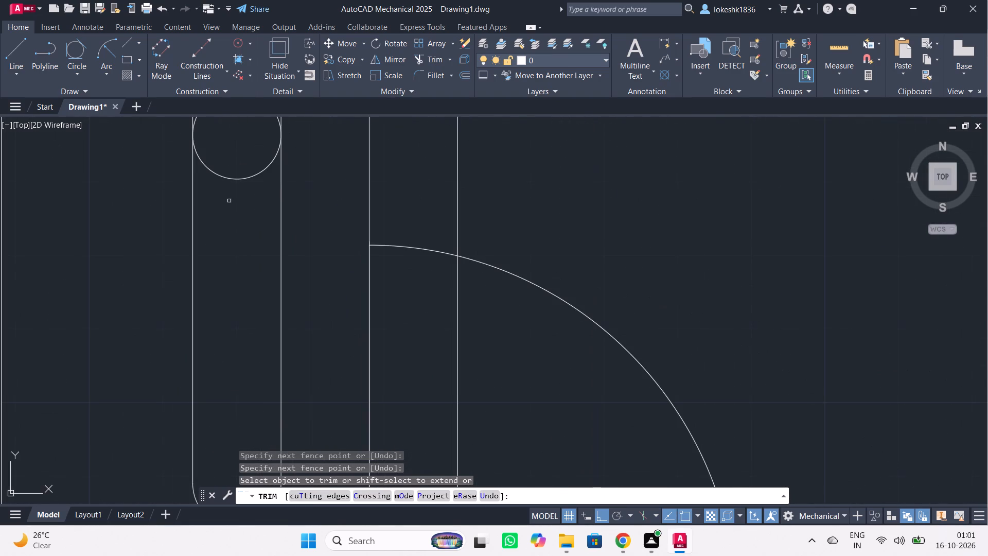
pyautogui.scroll(-1, 229, 201)
pyautogui.moveTo(236, 178); pyautogui.dragTo(237, 193)
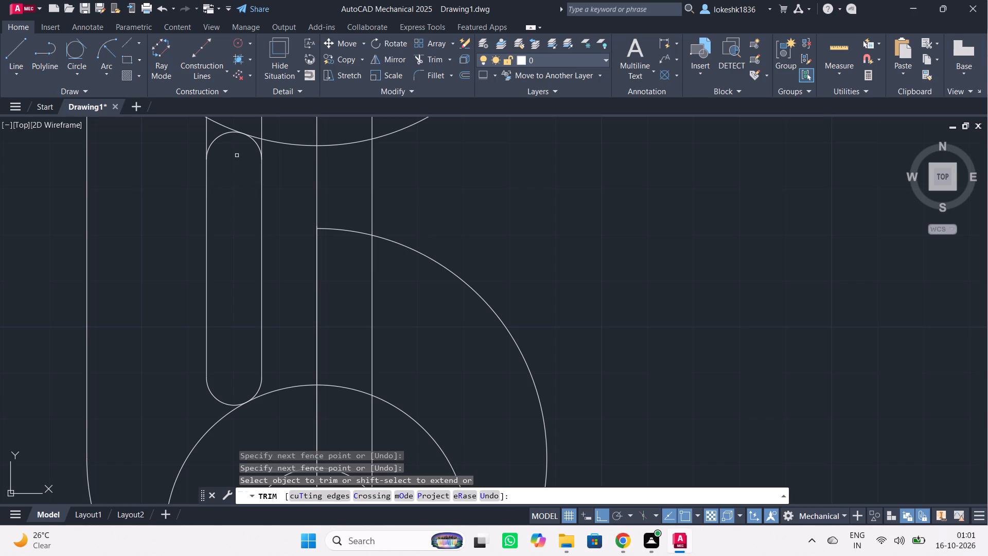
pyautogui.scroll(2, 236, 156)
pyautogui.scroll(-3, 236, 163)
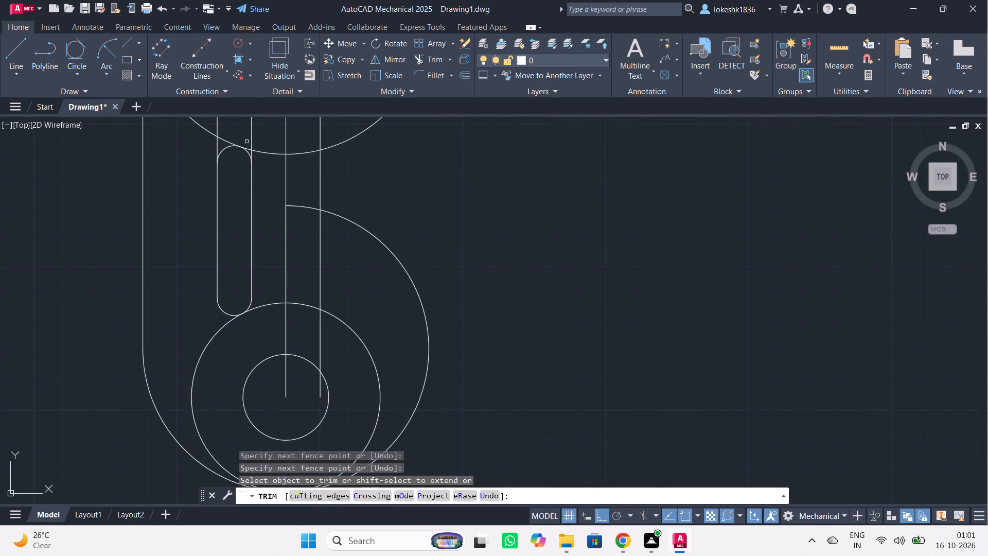
# Trim the slot's right line above the upper rounded end and the left line's leftover piece below the upper boss's outer circle.
pyautogui.scroll(4, 246, 137)
pyautogui.moveTo(248, 146); pyautogui.dragTo(269, 168)
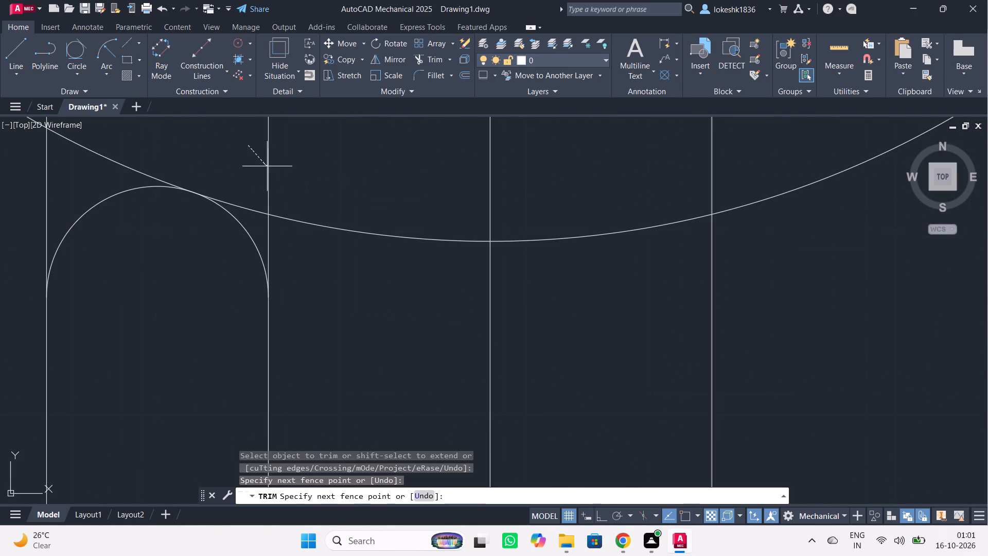
pyautogui.moveTo(269, 168); pyautogui.dragTo(285, 177)
pyautogui.moveTo(279, 254); pyautogui.dragTo(272, 244)
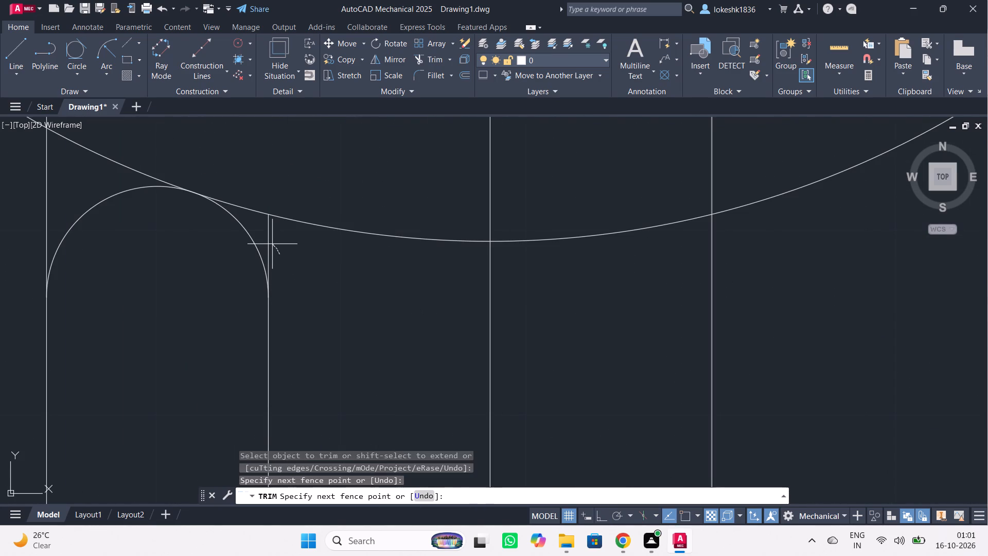
pyautogui.moveTo(272, 244); pyautogui.dragTo(267, 236)
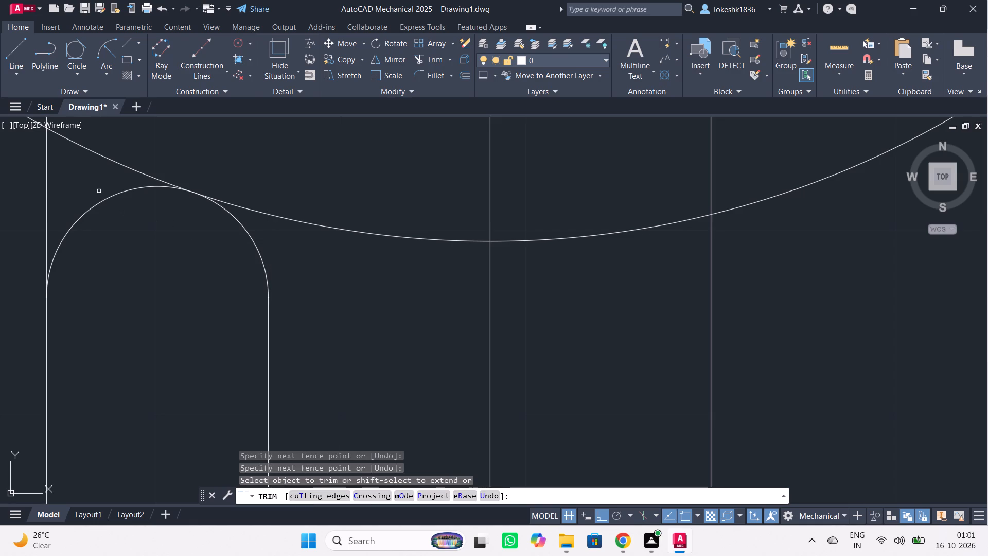
pyautogui.moveTo(97, 186); pyautogui.dragTo(0, 201)
# Trim away the rest of the slot's left offset line inside the upper boss's concentric circles.
pyautogui.scroll(1, 55, 194)
pyautogui.scroll(-2, 60, 194)
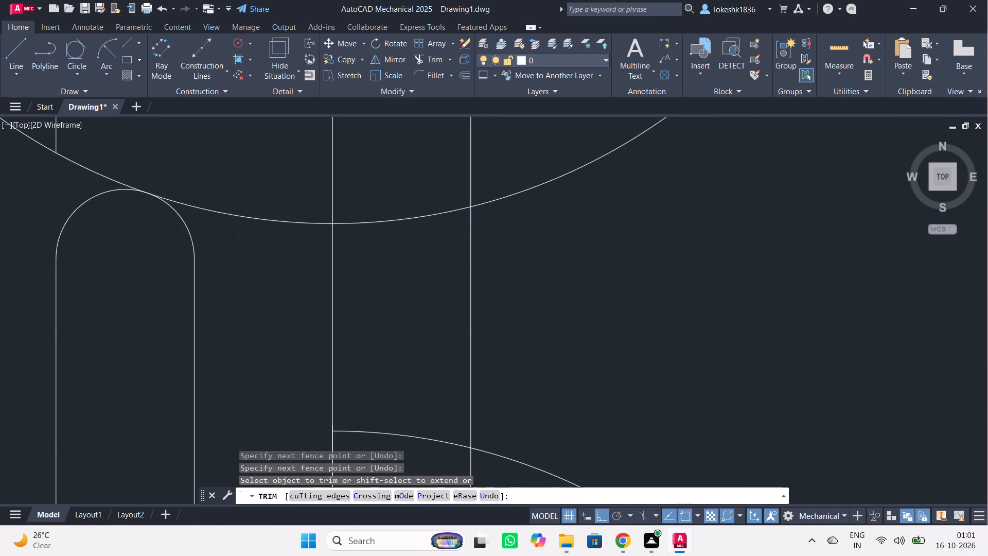
pyautogui.scroll(-1, 82, 195)
pyautogui.scroll(-5, 119, 171)
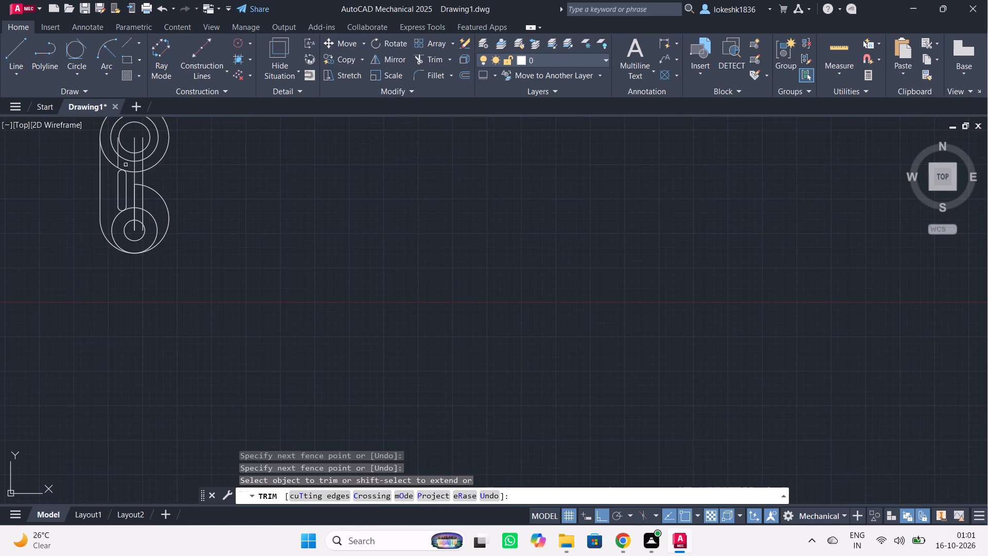
pyautogui.scroll(4, 121, 142)
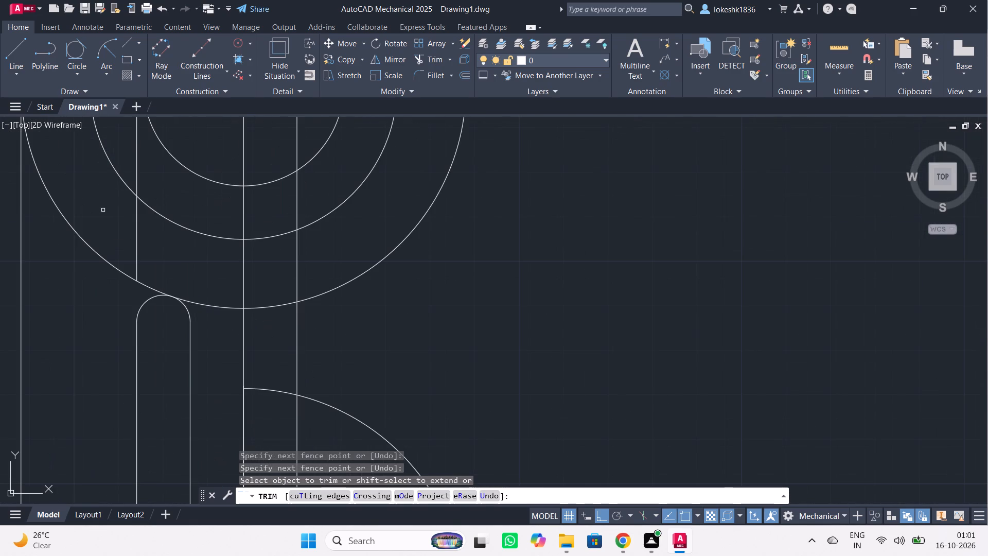
pyautogui.moveTo(103, 210); pyautogui.dragTo(151, 253)
pyautogui.moveTo(127, 150); pyautogui.dragTo(171, 174)
# Examine the trimmed slot's shape and width in relation to the two bosses and the centre line.
pyautogui.scroll(-2, 171, 177)
pyautogui.scroll(2, 171, 177)
pyautogui.scroll(-2, 171, 177)
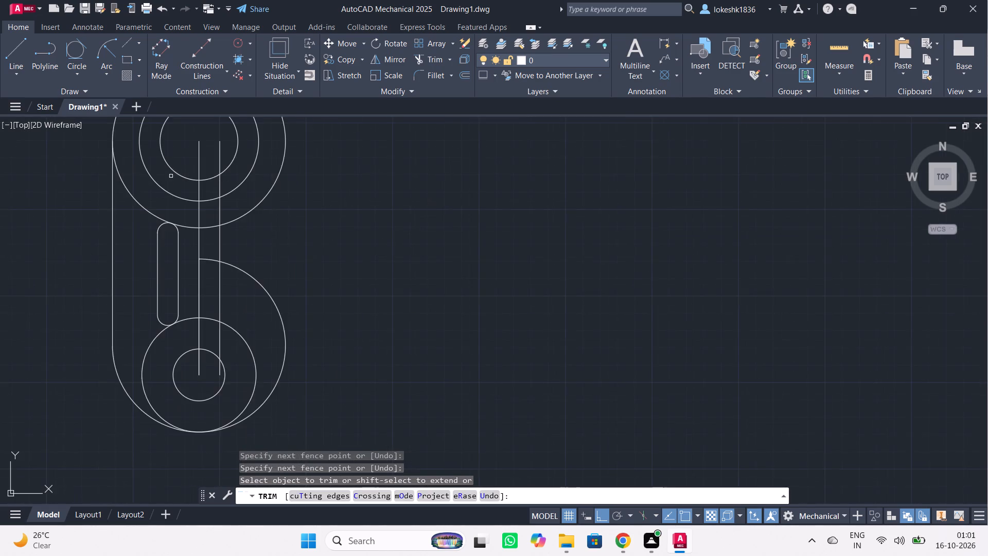
pyautogui.scroll(-1, 173, 176)
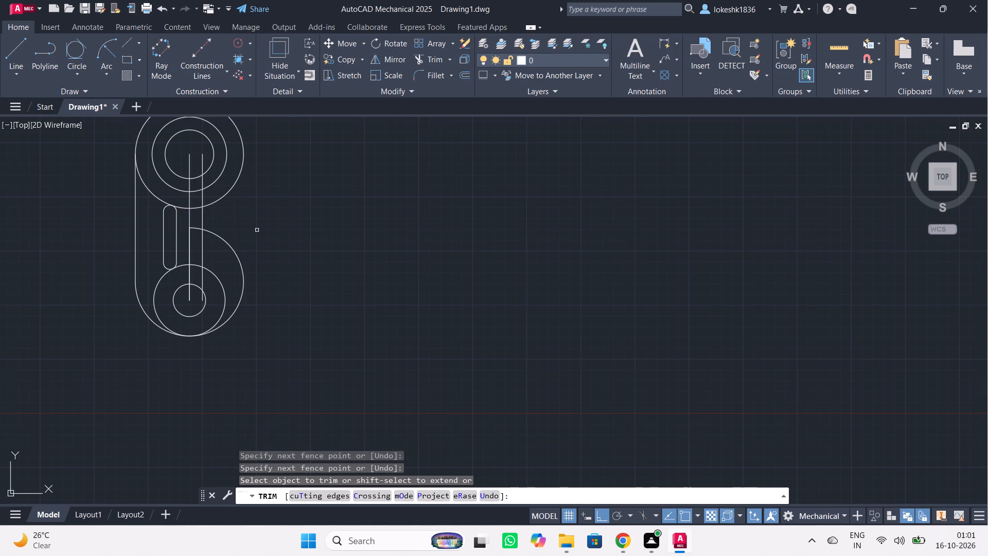
pyautogui.scroll(1, 257, 230)
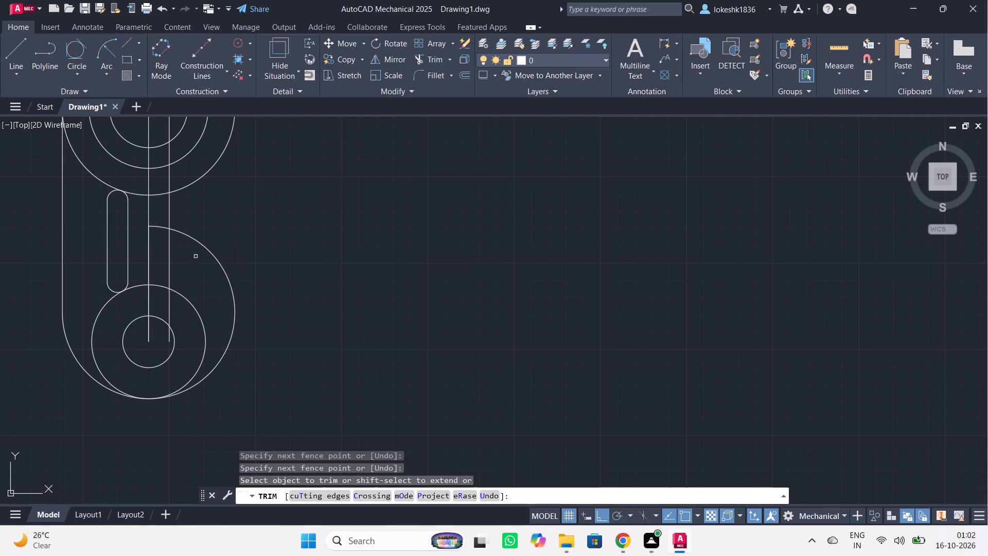
pyautogui.scroll(1, 141, 219)
pyautogui.scroll(-1, 141, 219)
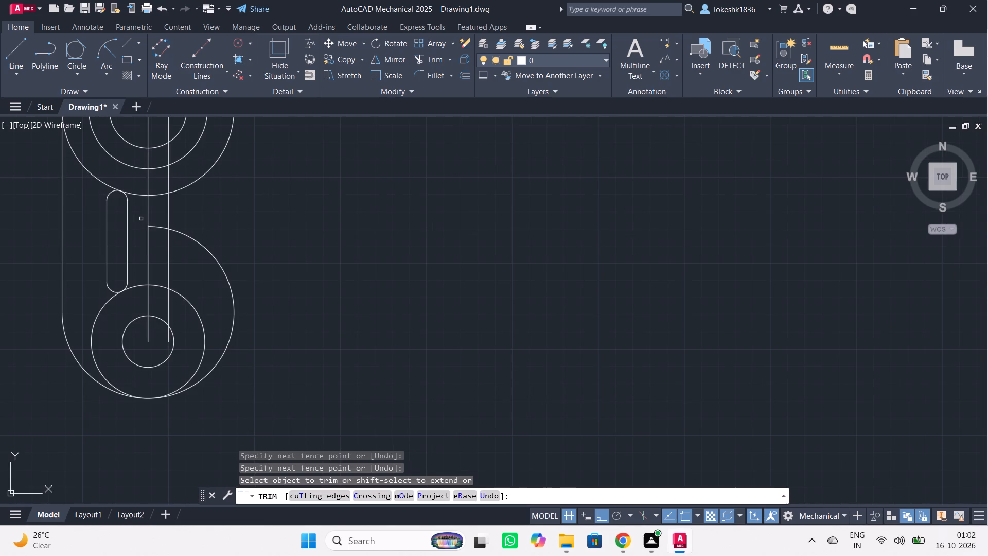
pyautogui.scroll(-1, 145, 222)
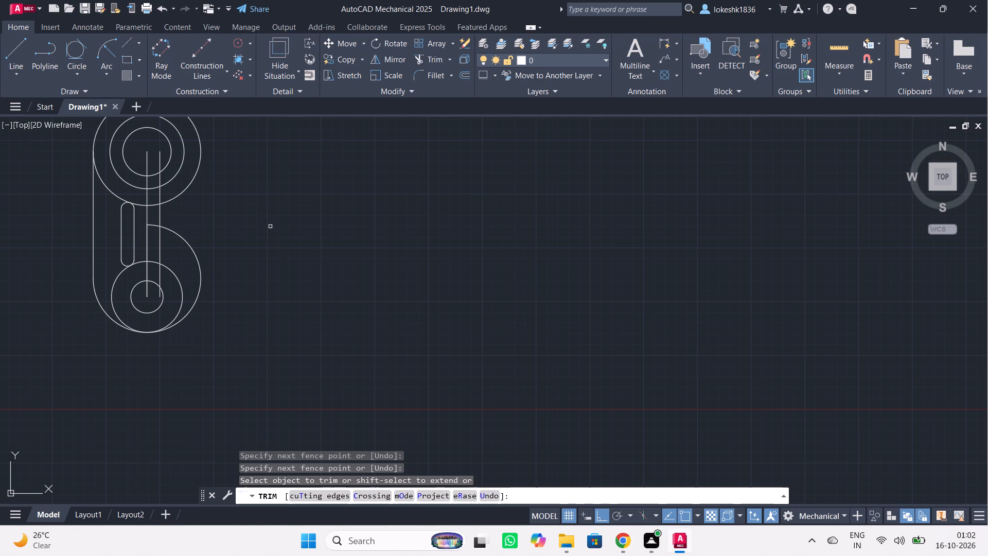
pyautogui.scroll(1, 270, 227)
pyautogui.scroll(1, 74, 231)
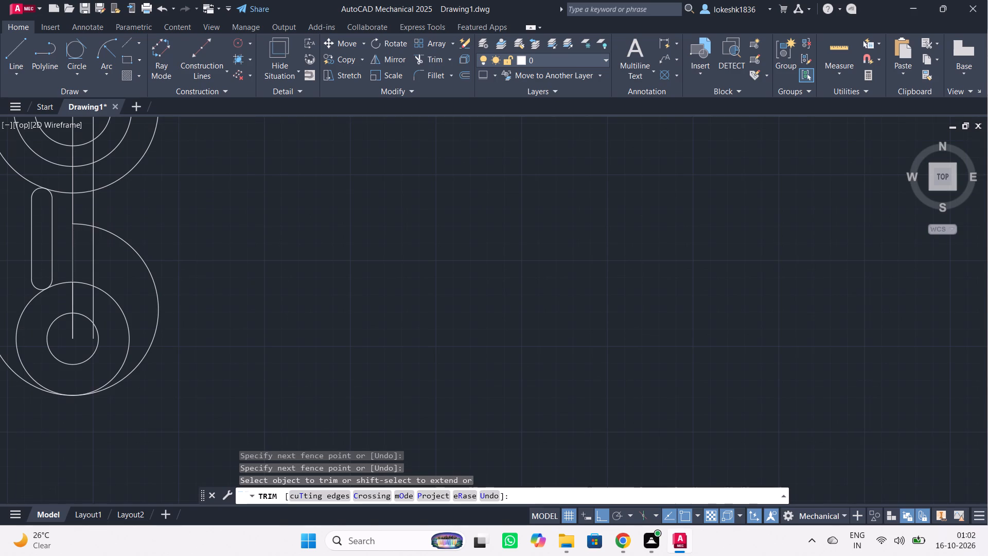
pyautogui.scroll(-1, 98, 223)
pyautogui.scroll(4, 58, 209)
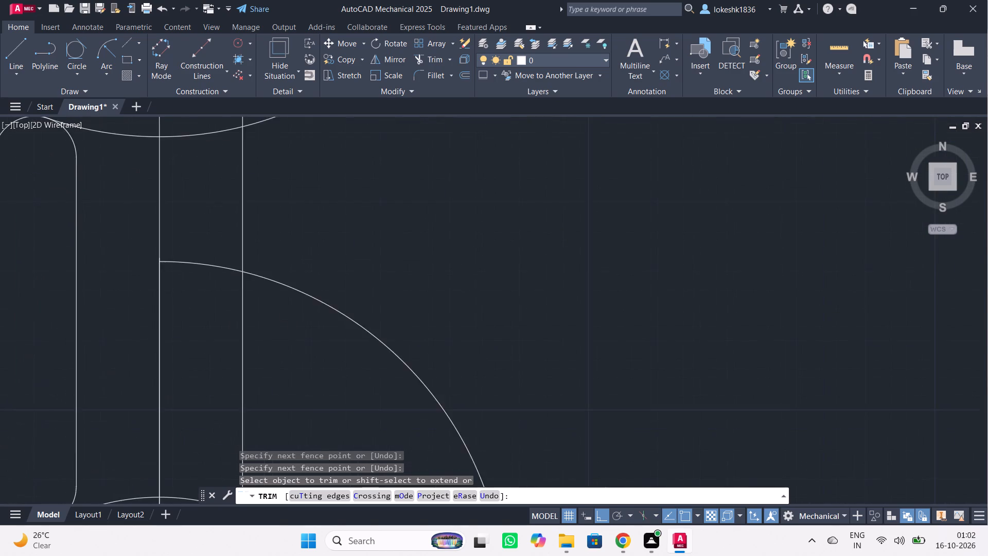
pyautogui.scroll(-2, 103, 216)
pyautogui.scroll(1, 131, 221)
pyautogui.scroll(-1, 131, 221)
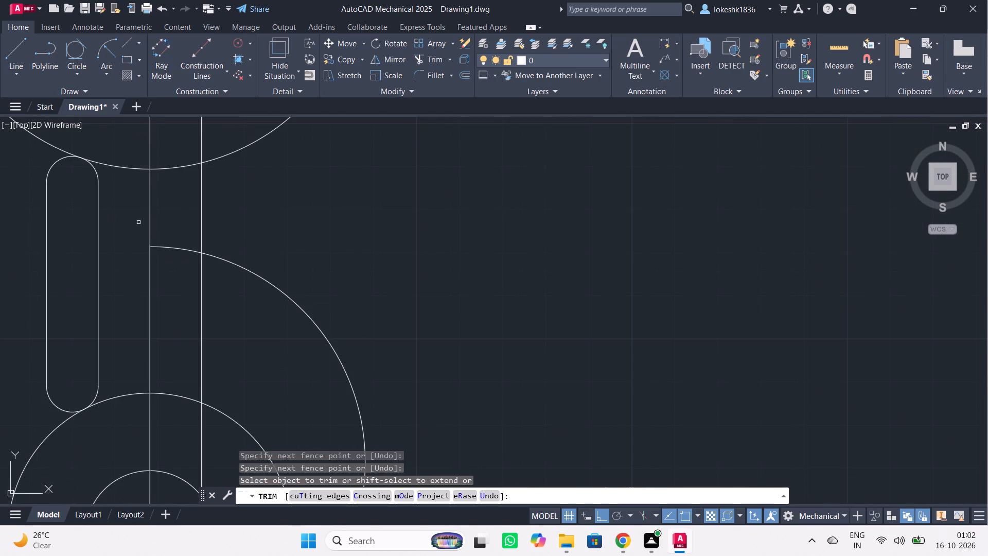
pyautogui.moveTo(139, 223); pyautogui.dragTo(439, 220, button='middle')
pyautogui.press('Escape')
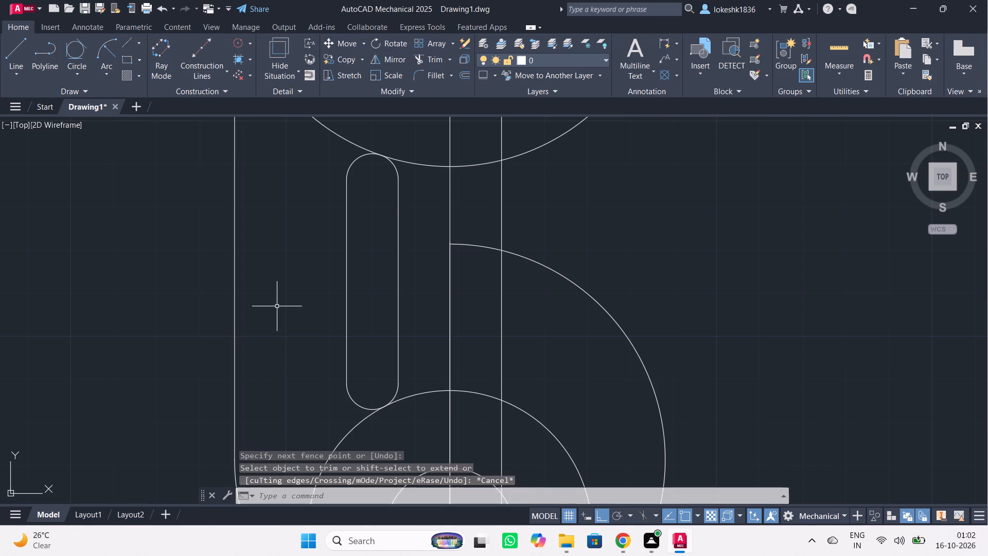
# Erase the slot's lower and upper rounded end arcs and its left vertical line.
pyautogui.click(358, 405)
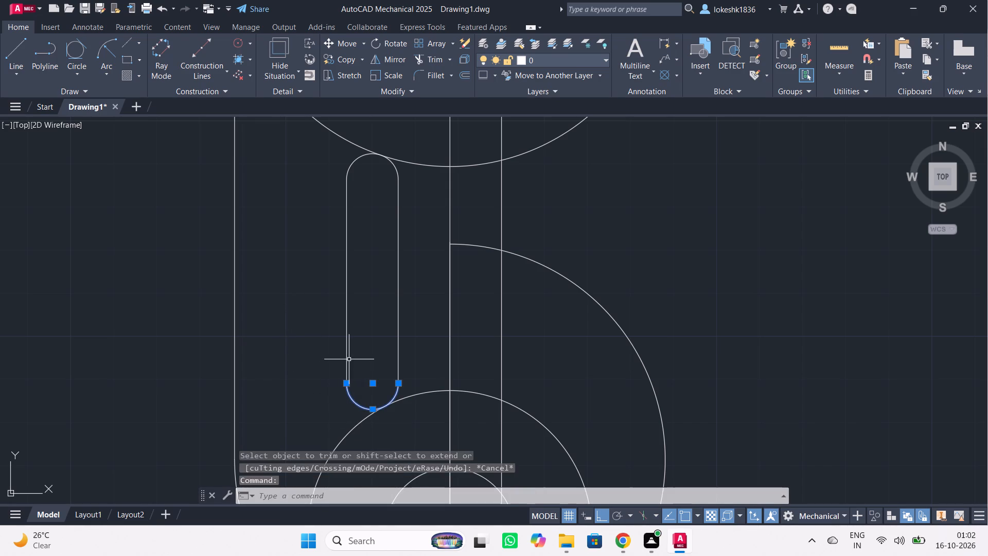
pyautogui.press('Delete')
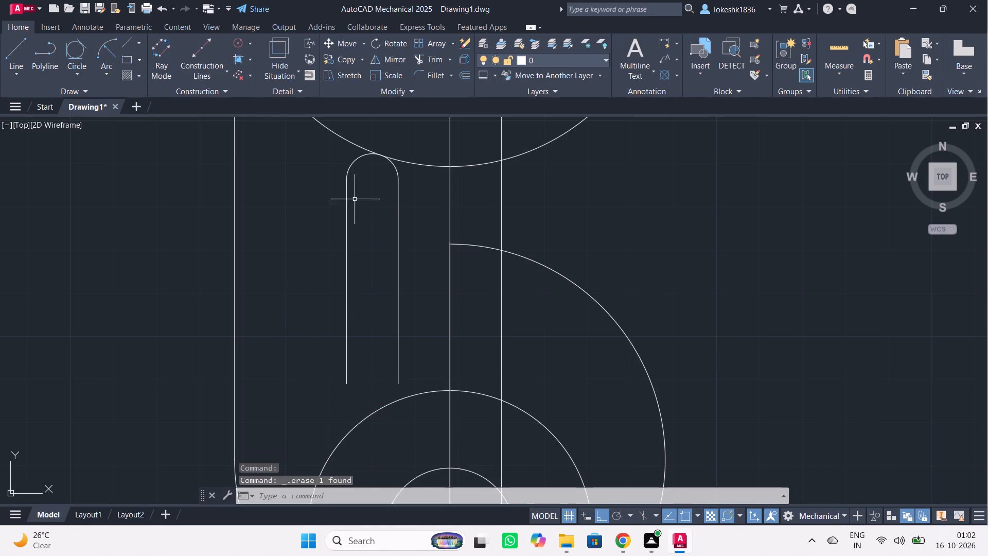
pyautogui.click(352, 159)
pyautogui.press('Delete')
pyautogui.moveTo(361, 271); pyautogui.dragTo(318, 297)
pyautogui.press('Delete')
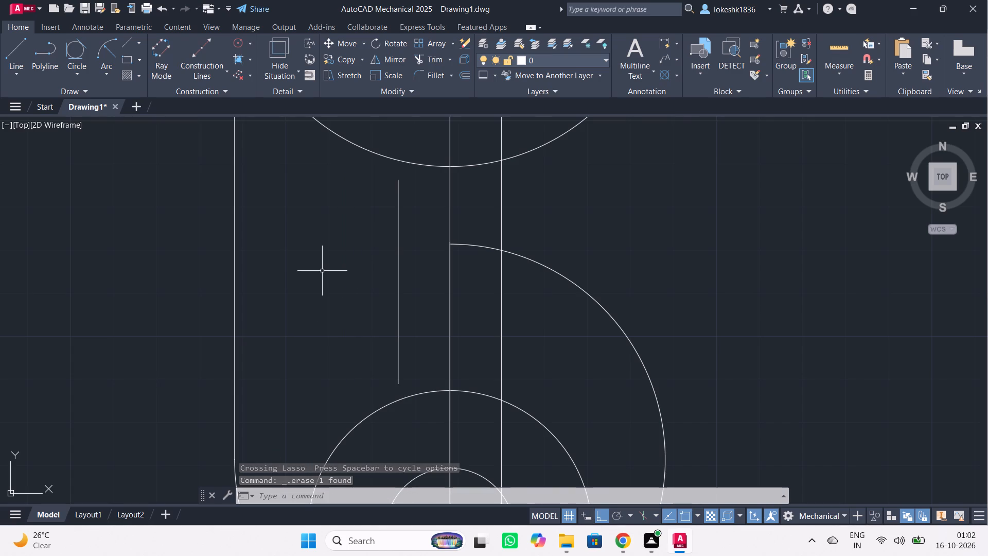
# Offset the slot's remaining vertical line by 24 to its left.
pyautogui.press('o')
pyautogui.write('ff')
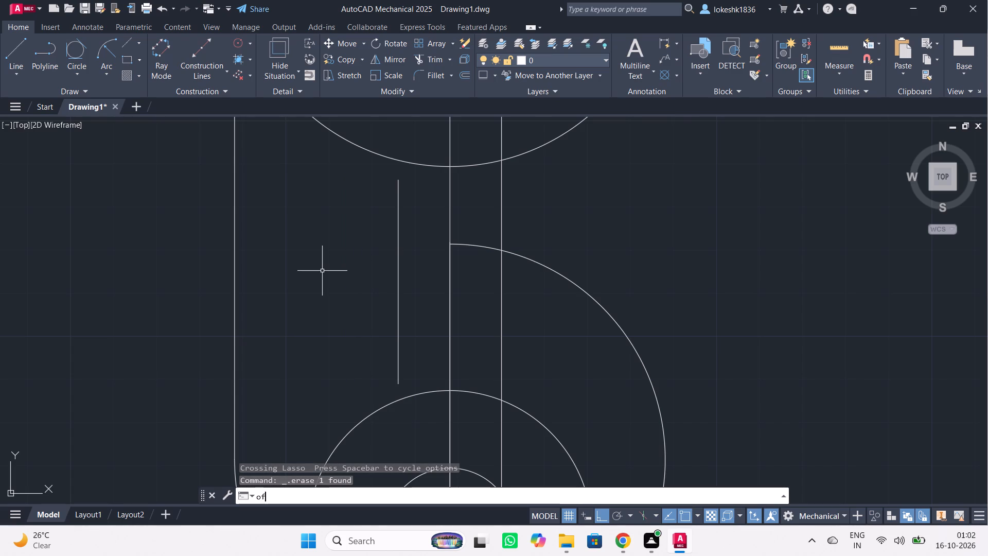
pyautogui.press('Return')
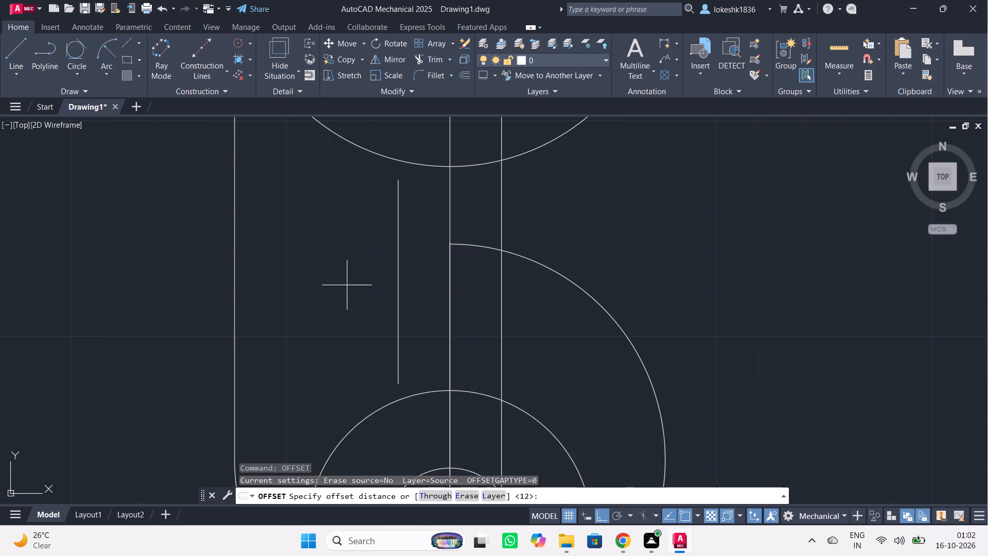
pyautogui.write('24')
pyautogui.press('Return')
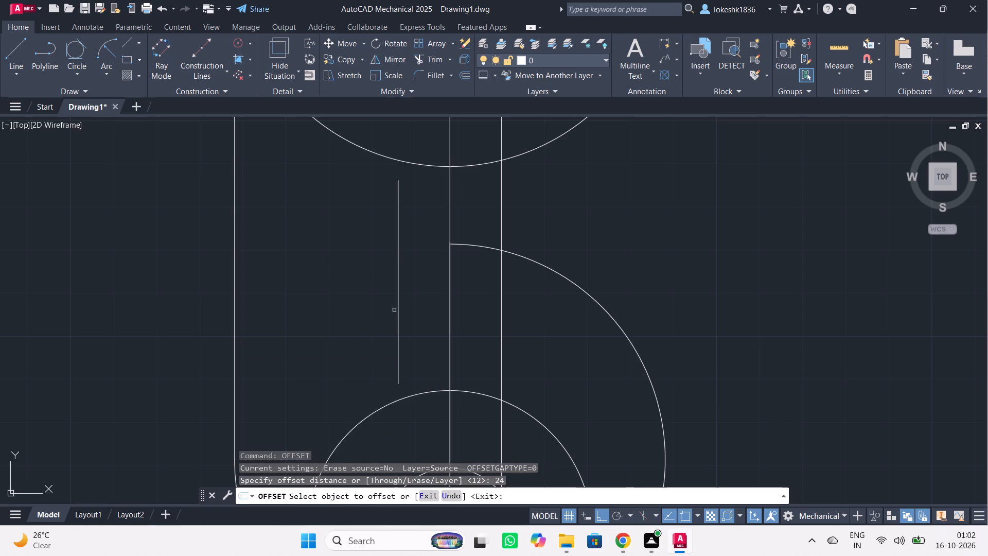
pyautogui.click(398, 301)
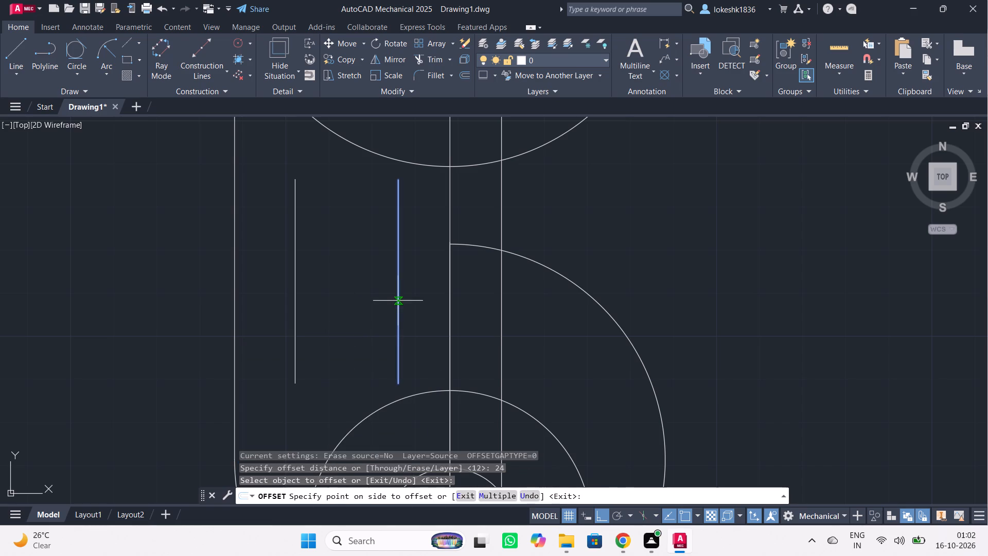
pyautogui.click(368, 308)
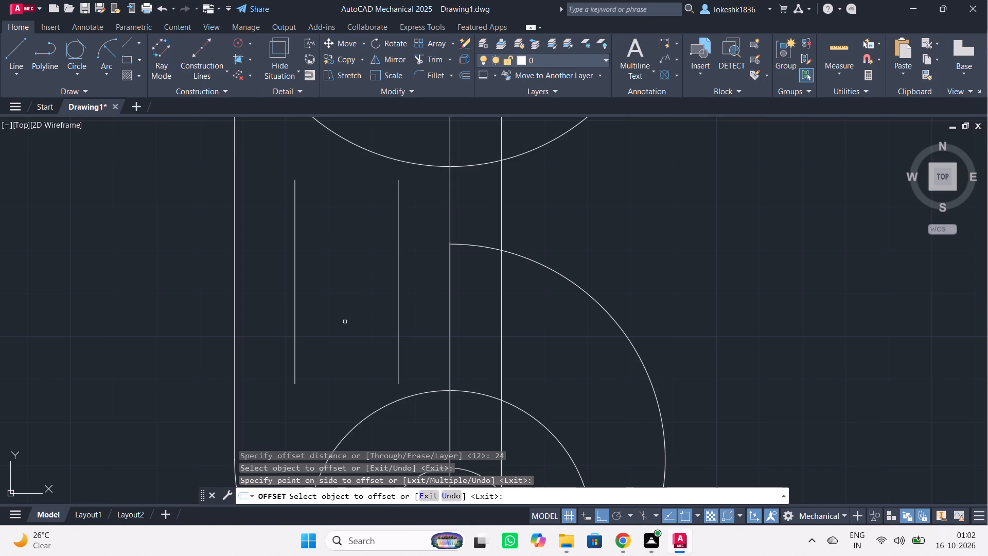
pyautogui.press('Escape')
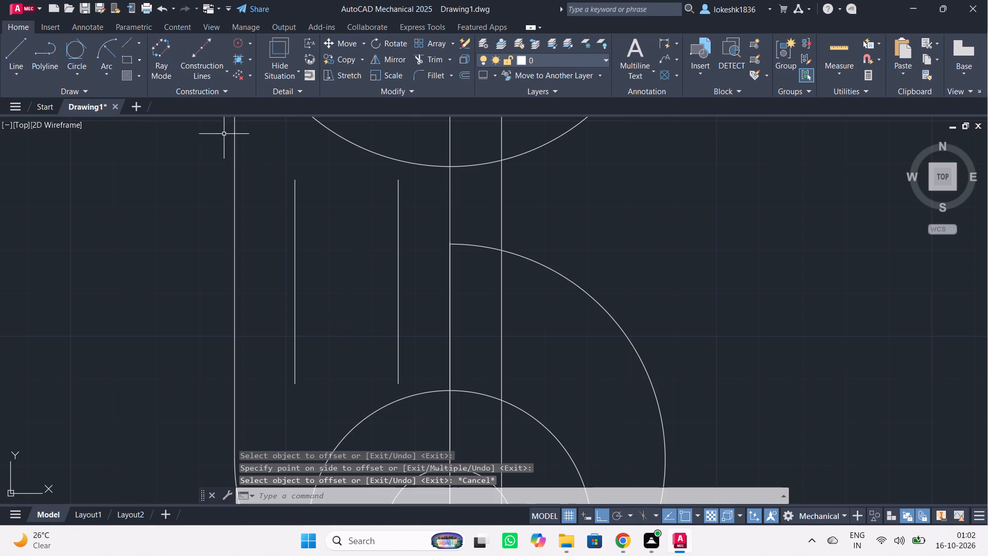
# Draw a three-tangent circle touching the lower boss's outer circle and both vertical slot lines.
pyautogui.click(78, 56)
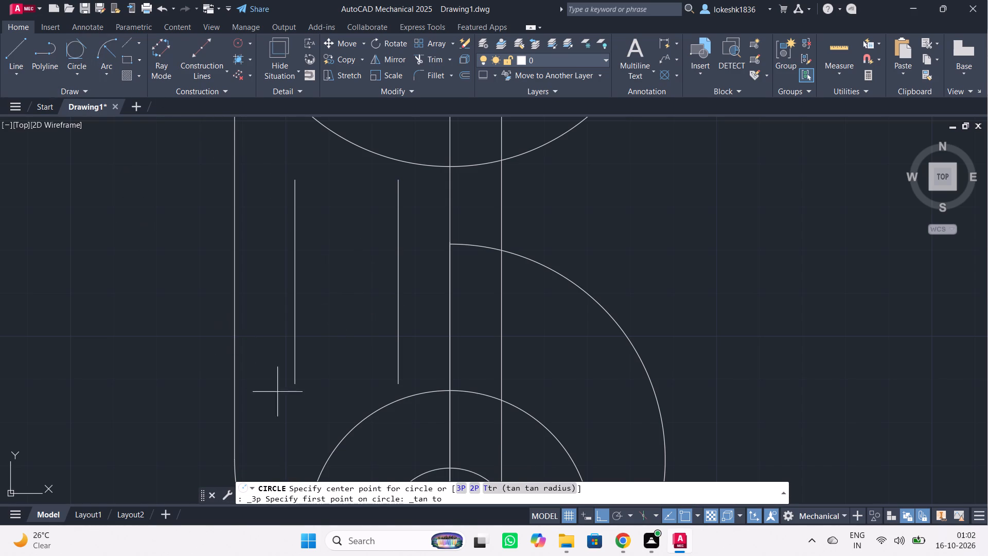
pyautogui.click(355, 423)
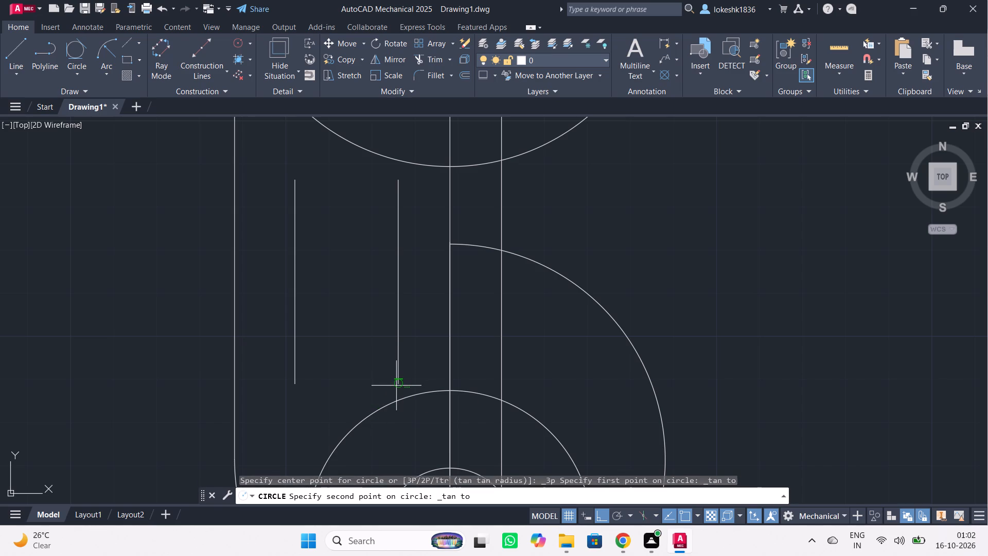
pyautogui.click(396, 386)
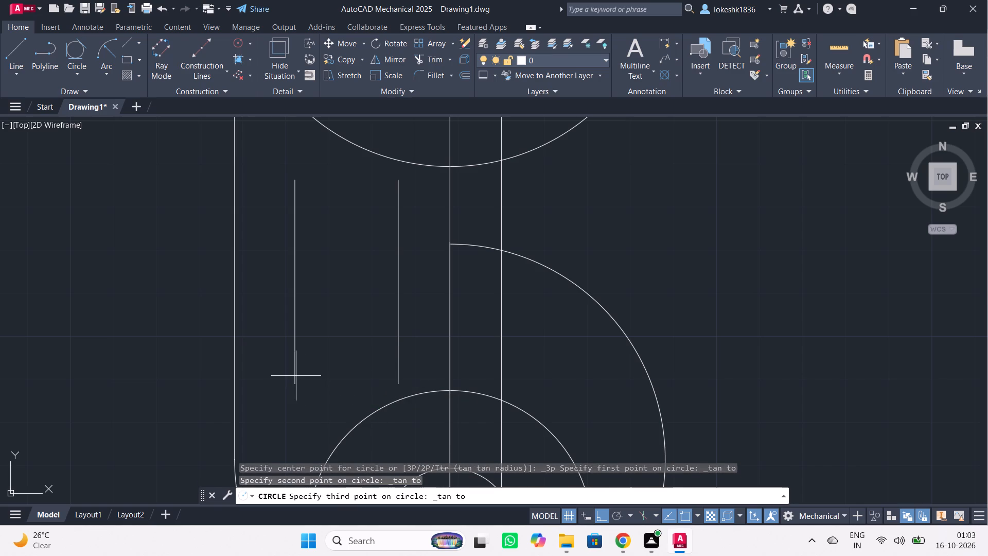
pyautogui.click(294, 376)
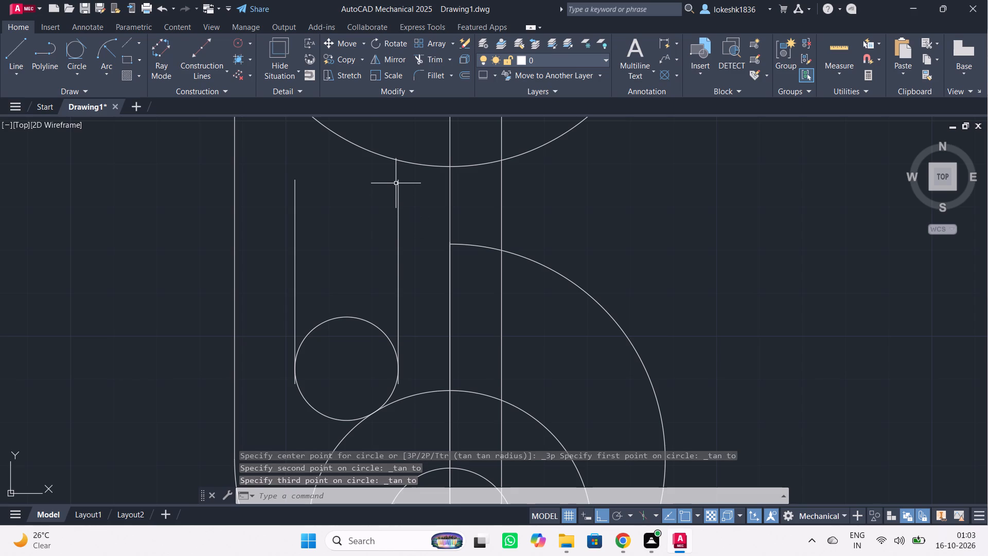
# Draw a three-tangent circle touching the upper boss's outer circle and both vertical slot lines.
pyautogui.press('Return')
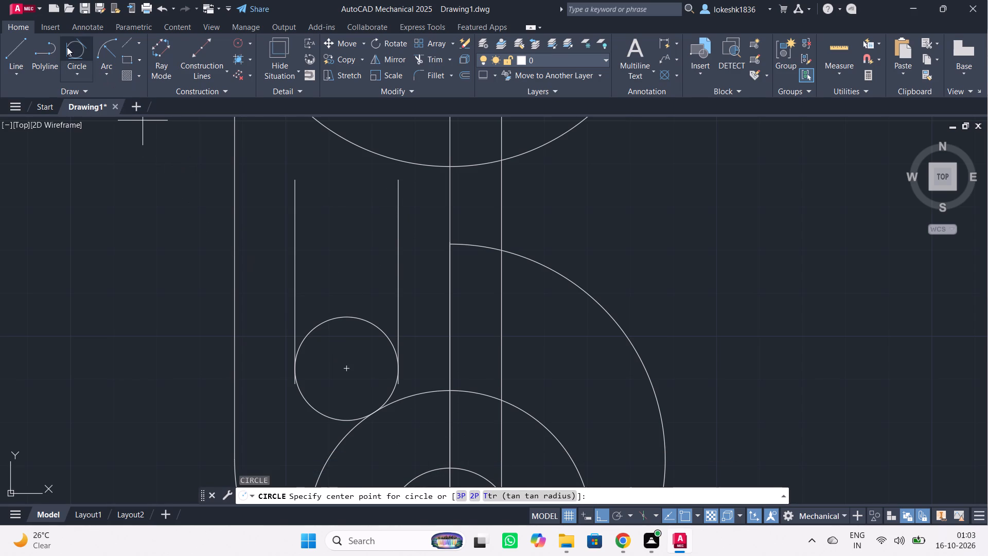
pyautogui.click(80, 43)
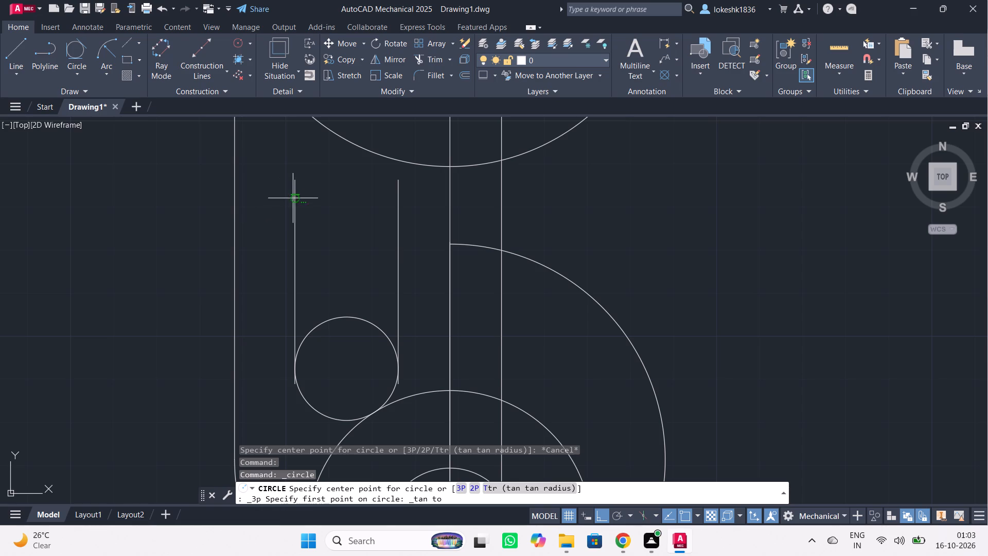
pyautogui.click(292, 184)
pyautogui.click(352, 146)
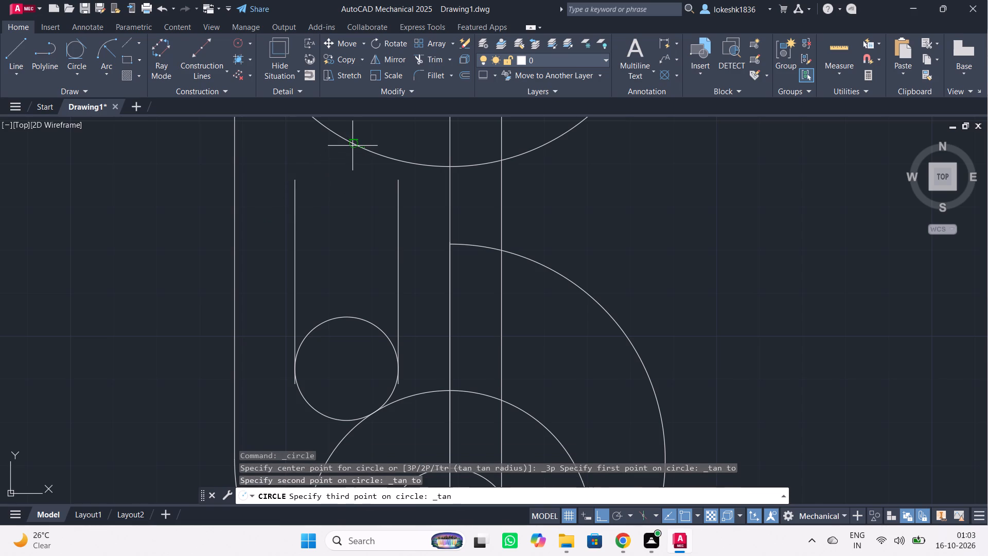
pyautogui.click(395, 195)
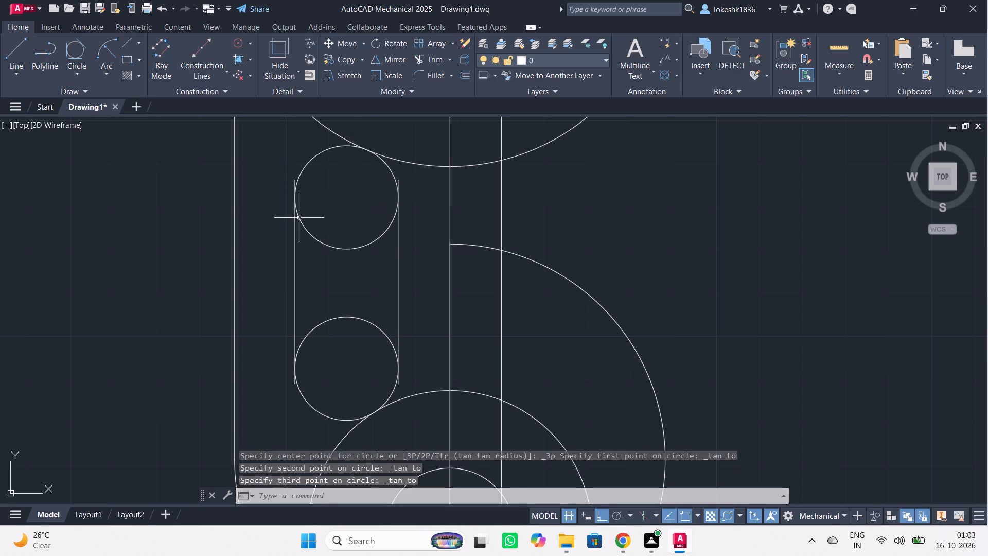
pyautogui.press('Escape')
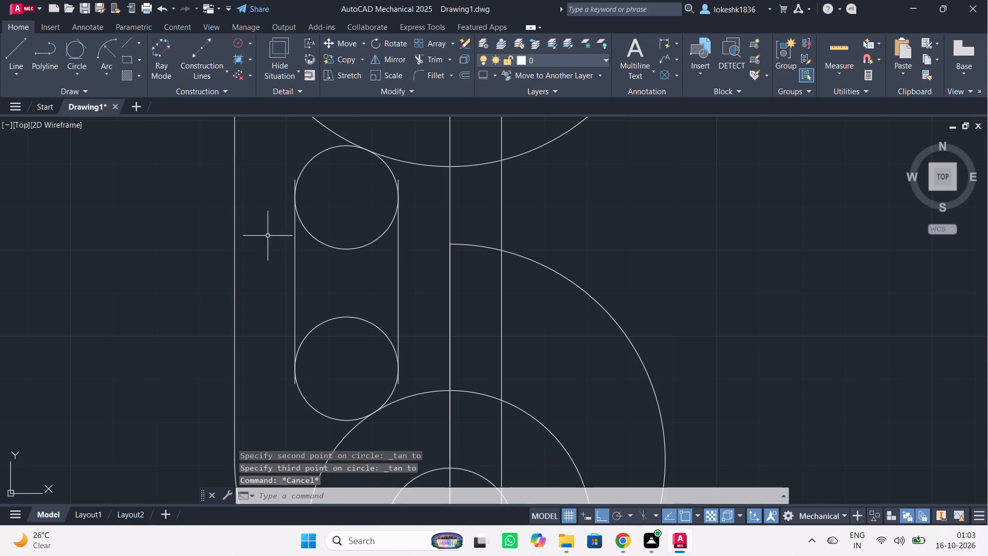
# Trim the overhang of the slot's left vertical line below its tangent point with the lower slot circle.
pyautogui.write('tr')
pyautogui.press('Return')
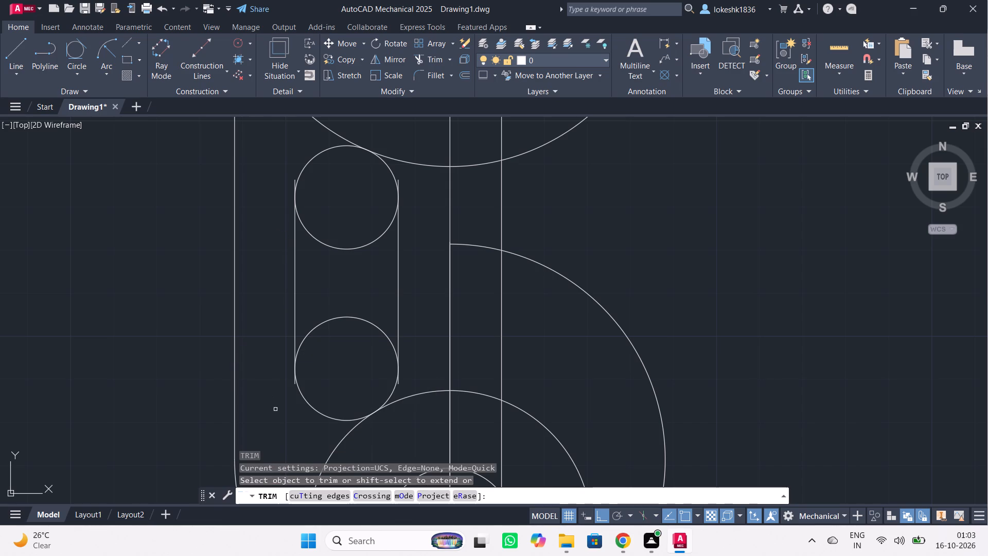
pyautogui.scroll(1, 327, 376)
pyautogui.scroll(-1, 329, 363)
pyautogui.scroll(2, 312, 362)
pyautogui.scroll(2, 256, 370)
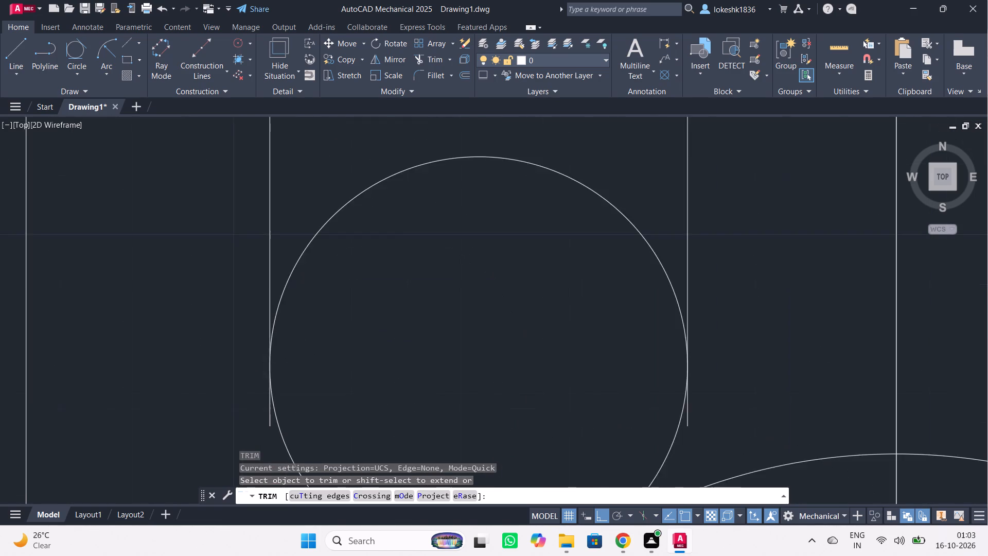
pyautogui.scroll(-1, 251, 393)
pyautogui.moveTo(253, 388); pyautogui.dragTo(247, 251, button='middle')
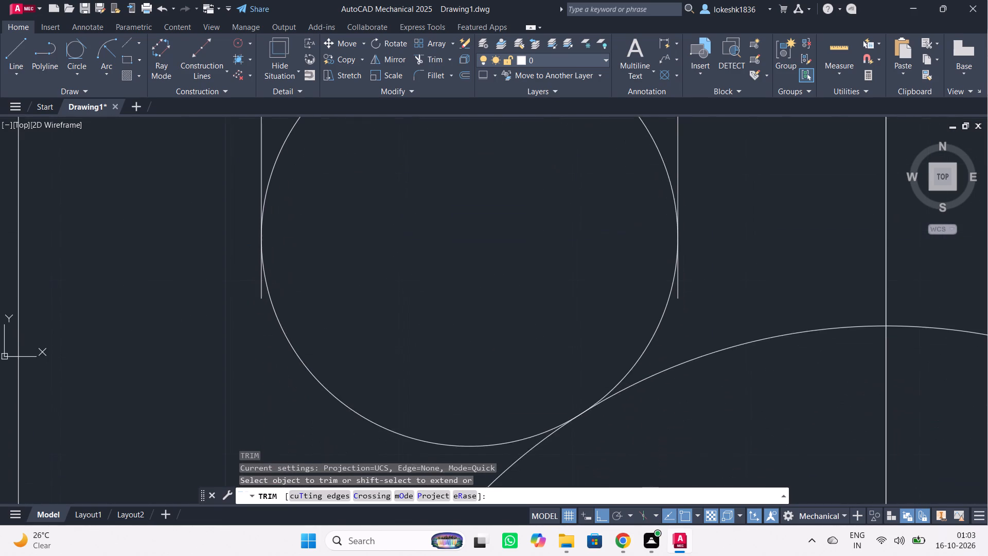
pyautogui.scroll(2, 167, 284)
pyautogui.moveTo(379, 321); pyautogui.dragTo(387, 311)
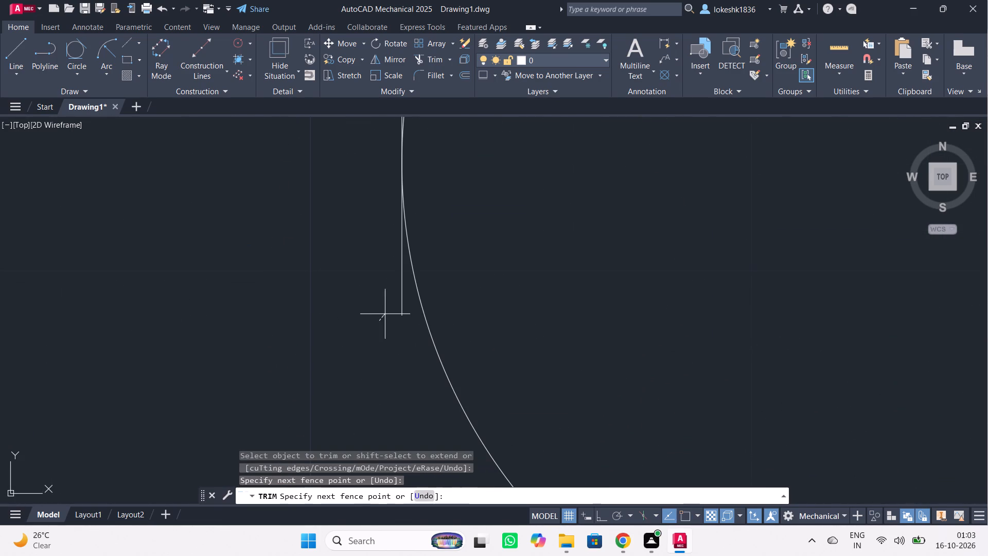
pyautogui.moveTo(387, 311); pyautogui.dragTo(383, 299)
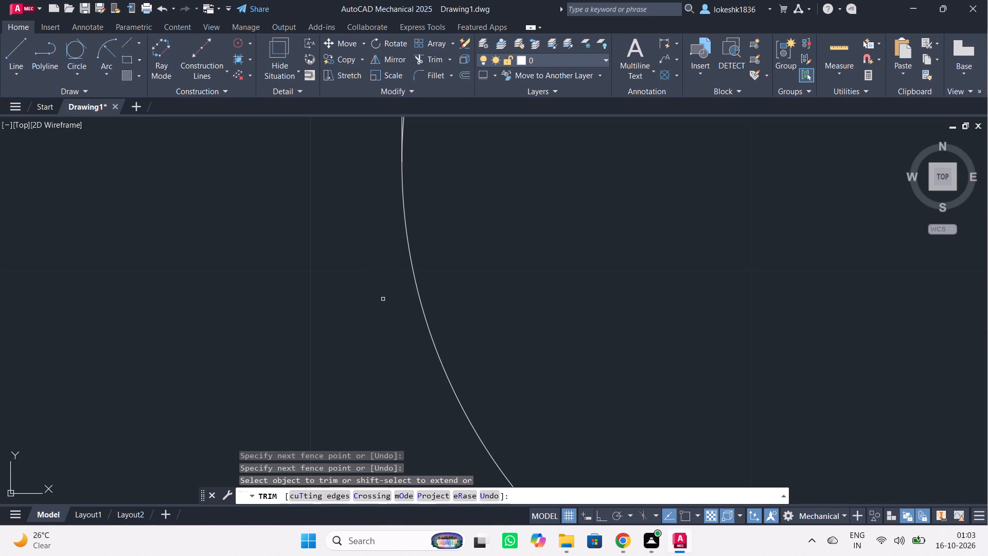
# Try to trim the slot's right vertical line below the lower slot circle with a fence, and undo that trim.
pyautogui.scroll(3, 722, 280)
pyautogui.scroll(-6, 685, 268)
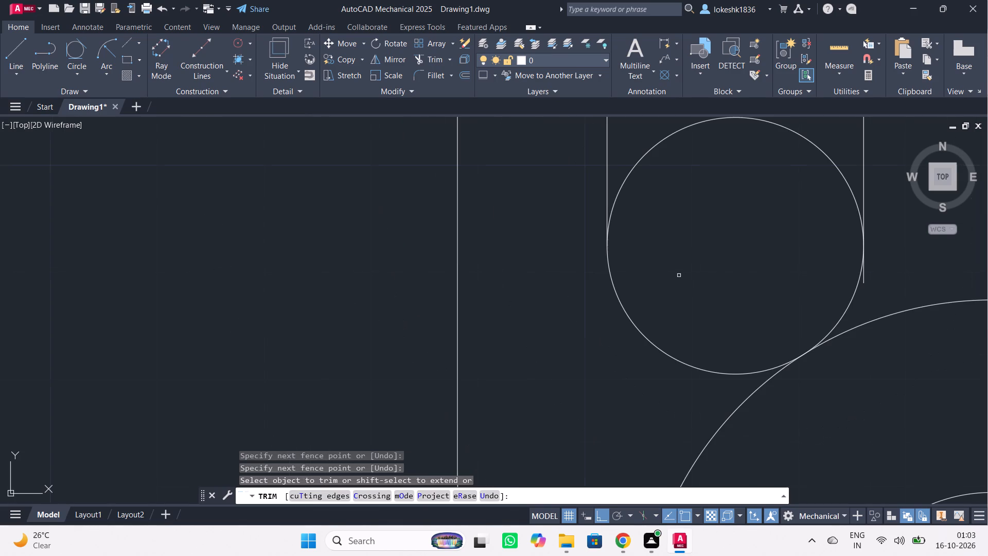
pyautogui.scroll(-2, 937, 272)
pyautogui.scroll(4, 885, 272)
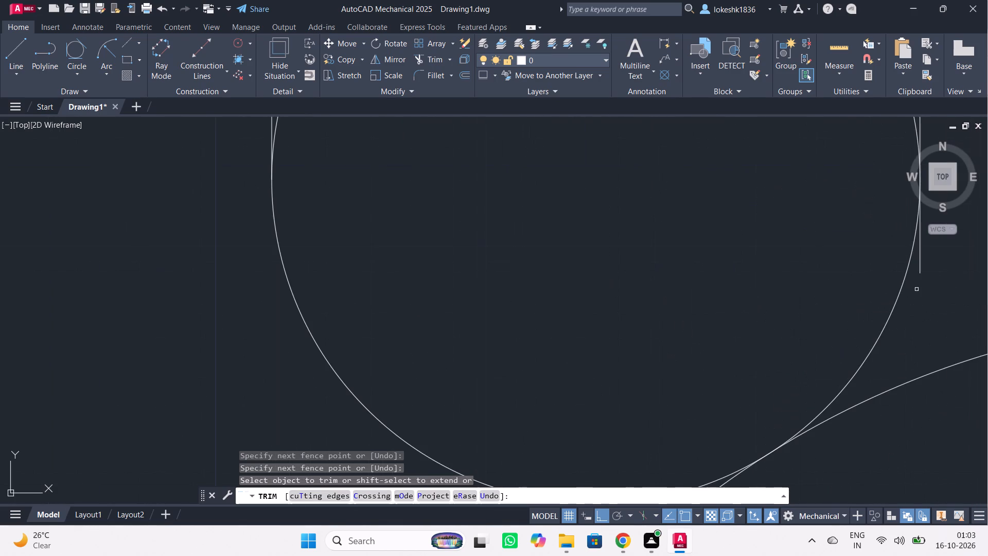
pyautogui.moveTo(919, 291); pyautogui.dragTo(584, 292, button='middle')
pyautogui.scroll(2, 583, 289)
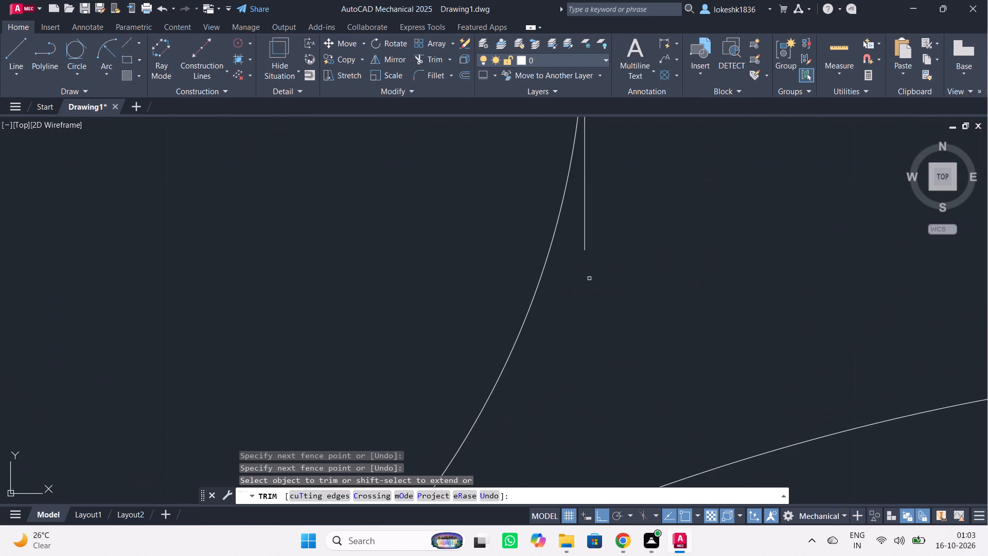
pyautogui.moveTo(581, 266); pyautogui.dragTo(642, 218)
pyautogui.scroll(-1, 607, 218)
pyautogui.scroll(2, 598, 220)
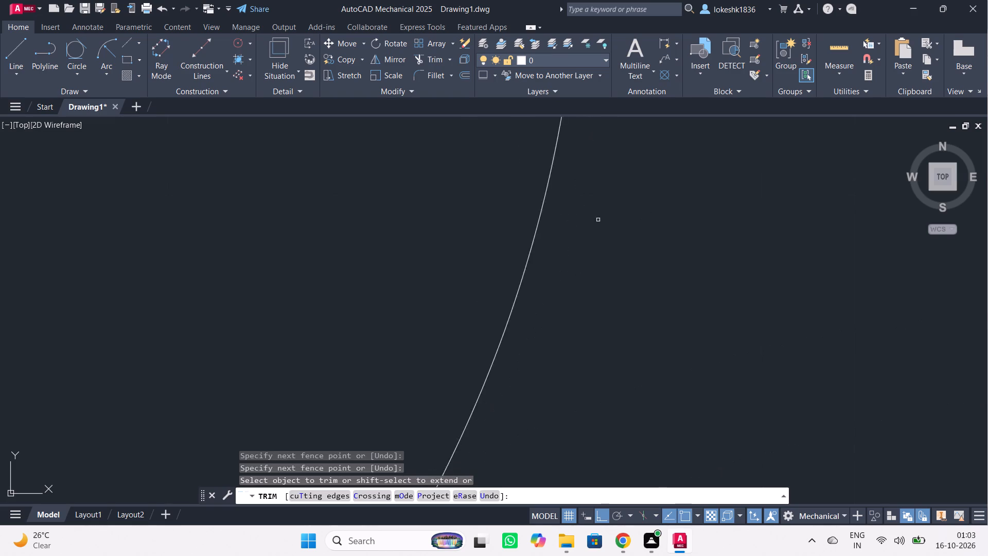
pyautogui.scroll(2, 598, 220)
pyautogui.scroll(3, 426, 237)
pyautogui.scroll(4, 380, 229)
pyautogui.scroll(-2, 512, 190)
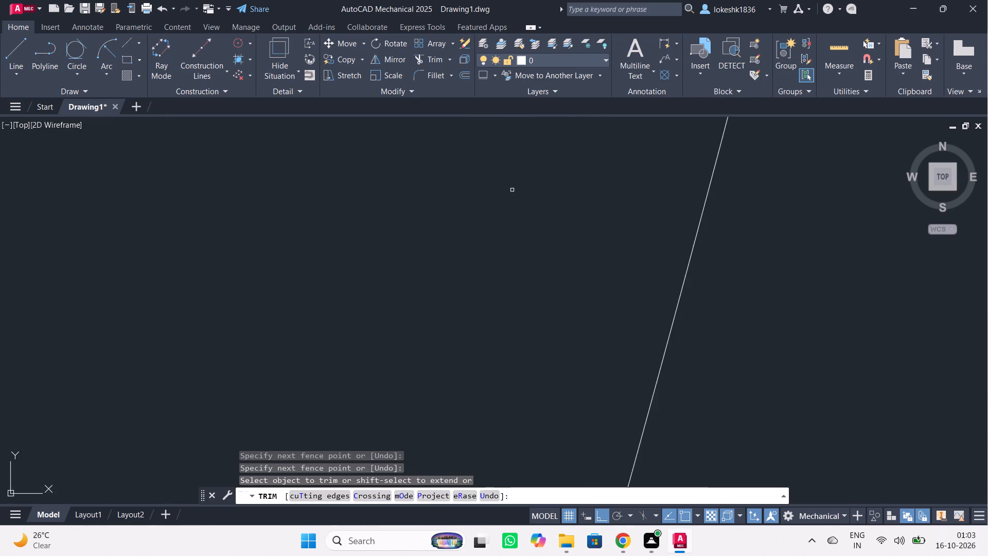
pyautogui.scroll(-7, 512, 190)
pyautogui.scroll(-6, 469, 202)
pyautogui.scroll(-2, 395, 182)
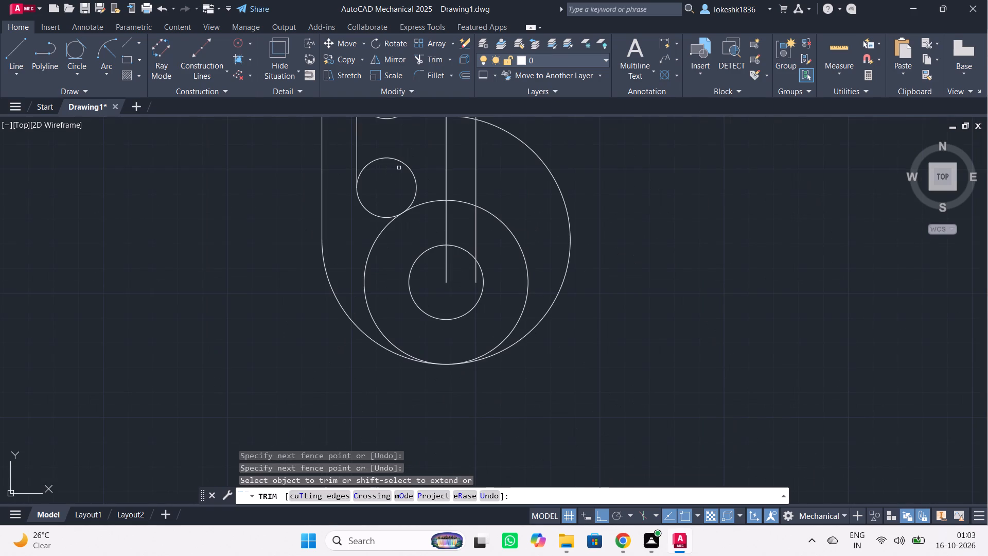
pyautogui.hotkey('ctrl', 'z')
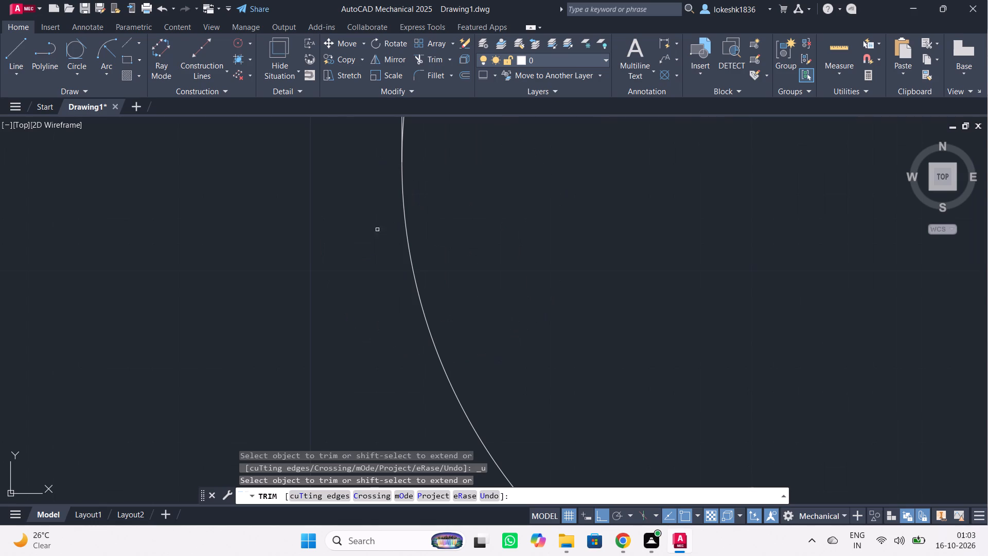
# Trim the overhang of the slot's right vertical line below its tangent point with the lower slot circle.
pyautogui.scroll(-1, 513, 230)
pyautogui.scroll(5, 513, 230)
pyautogui.scroll(-8, 517, 231)
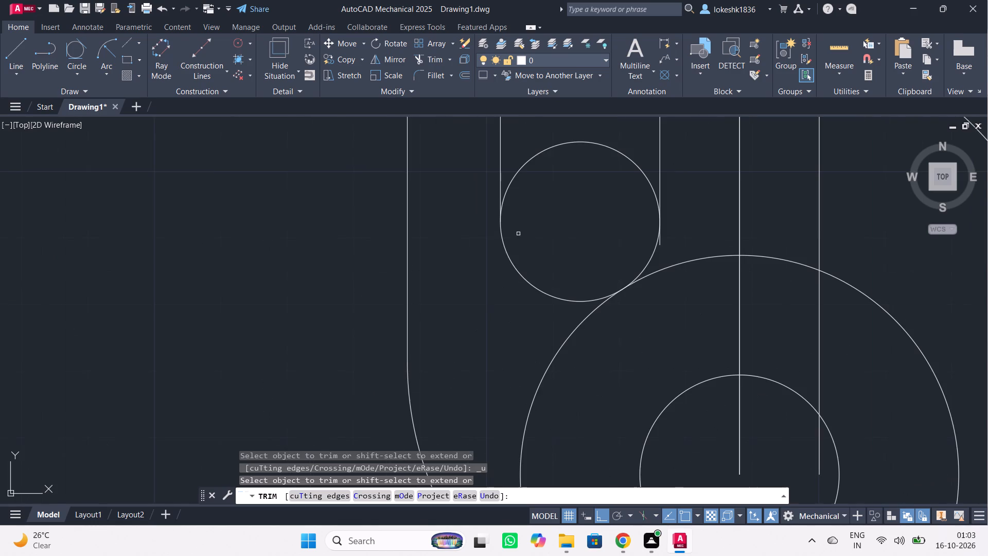
pyautogui.scroll(3, 677, 224)
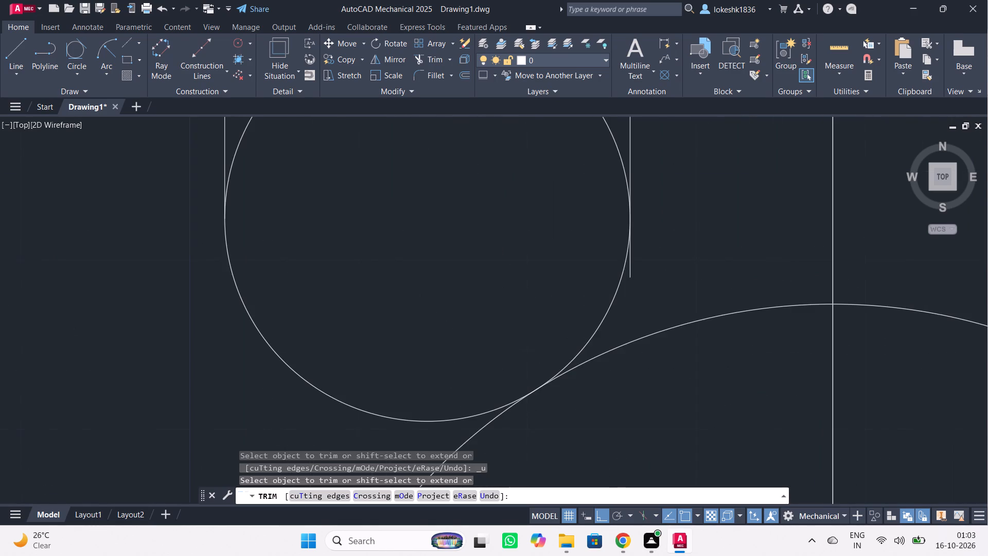
pyautogui.scroll(3, 671, 235)
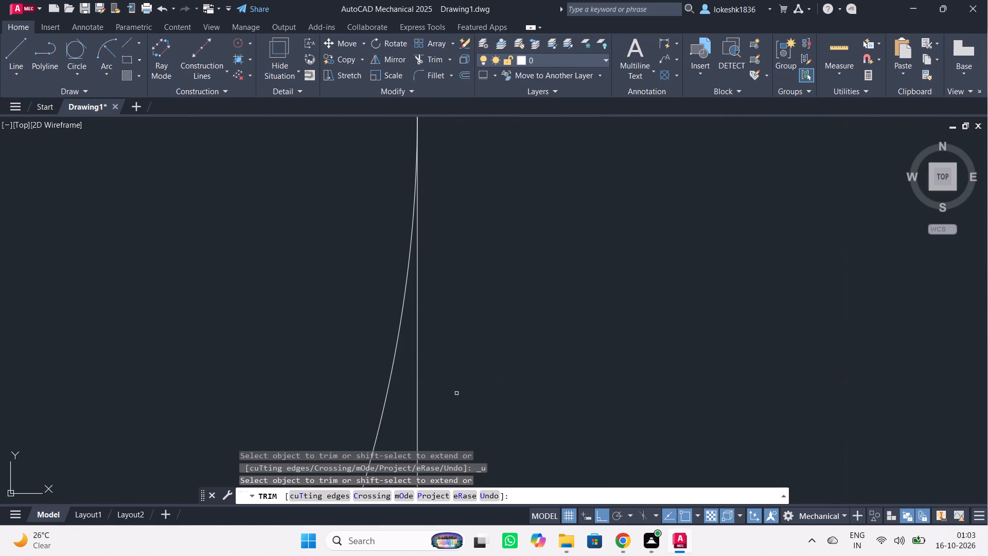
pyautogui.click(416, 373)
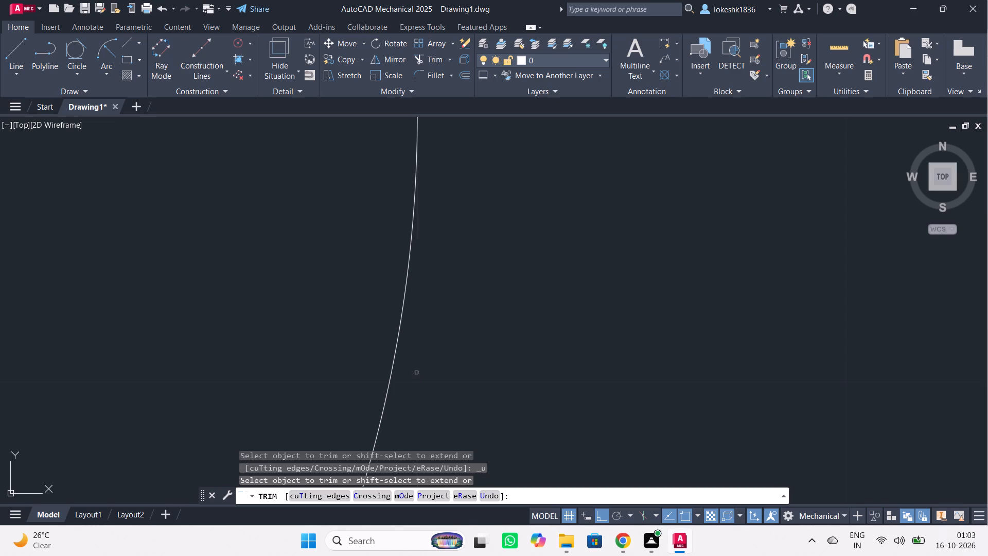
# Trim the overhang of the slot's right vertical line above its tangent point with the upper slot circle.
pyautogui.scroll(1, 417, 370)
pyautogui.scroll(-5, 417, 370)
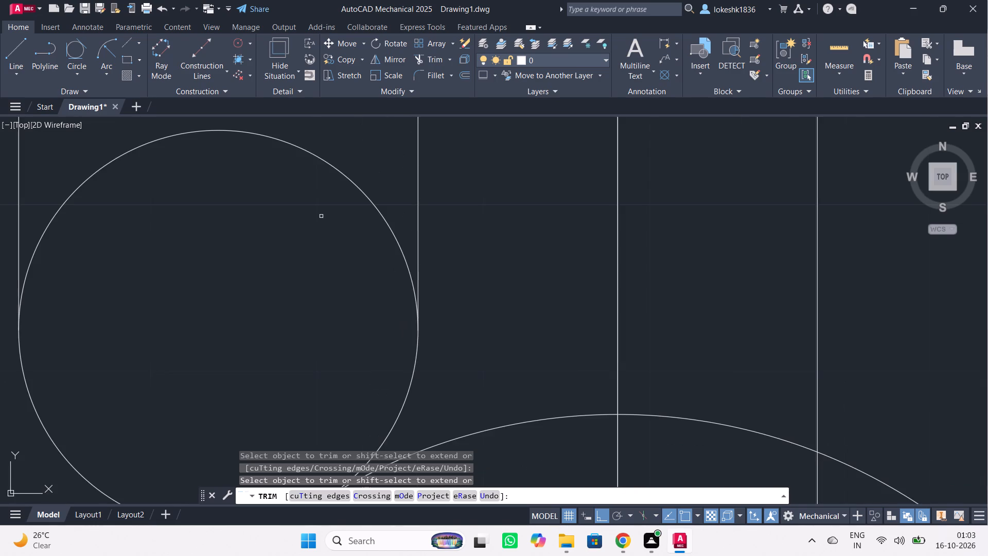
pyautogui.scroll(-5, 316, 211)
pyautogui.scroll(2, 314, 177)
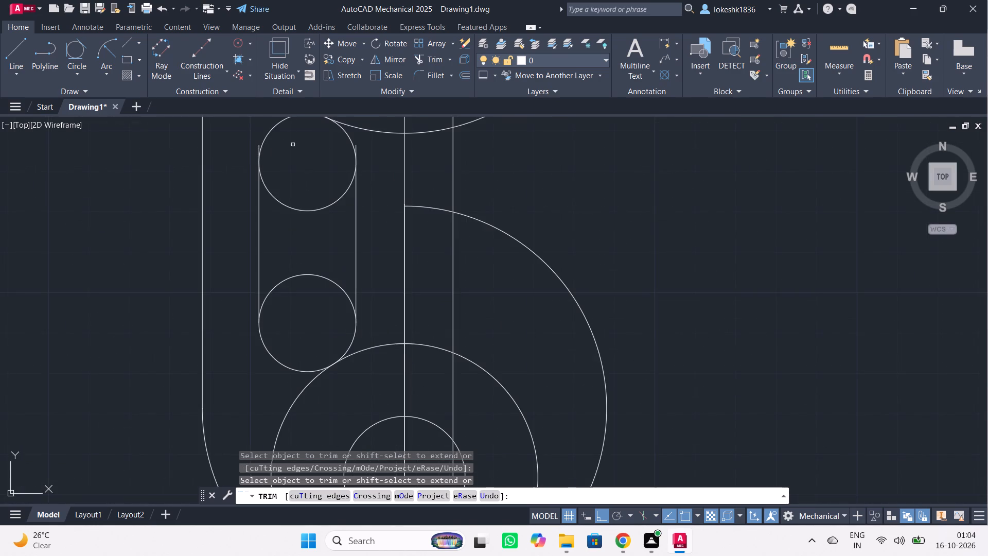
pyautogui.scroll(3, 293, 145)
pyautogui.scroll(3, 407, 180)
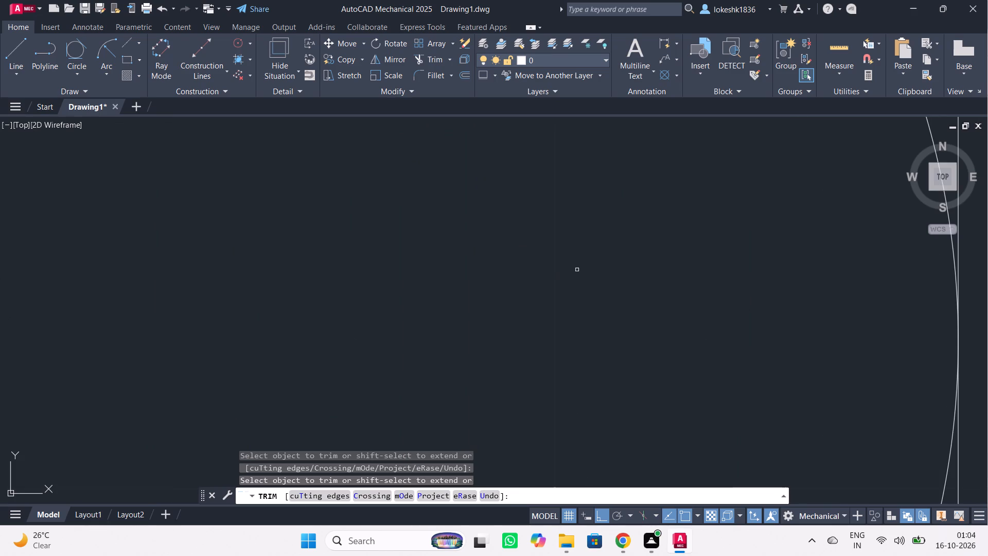
pyautogui.scroll(-1, 642, 270)
pyautogui.moveTo(665, 258); pyautogui.dragTo(253, 318, button='middle')
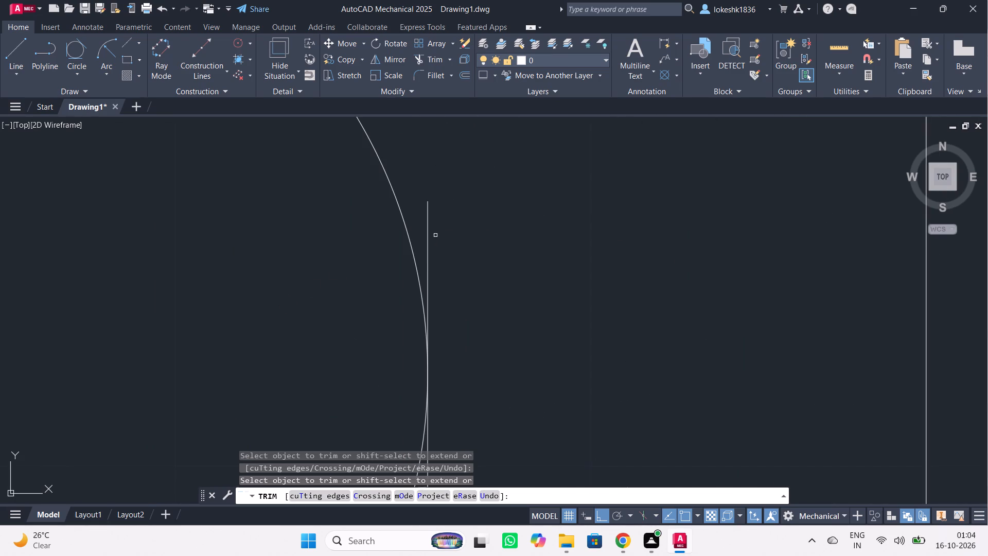
pyautogui.click(427, 228)
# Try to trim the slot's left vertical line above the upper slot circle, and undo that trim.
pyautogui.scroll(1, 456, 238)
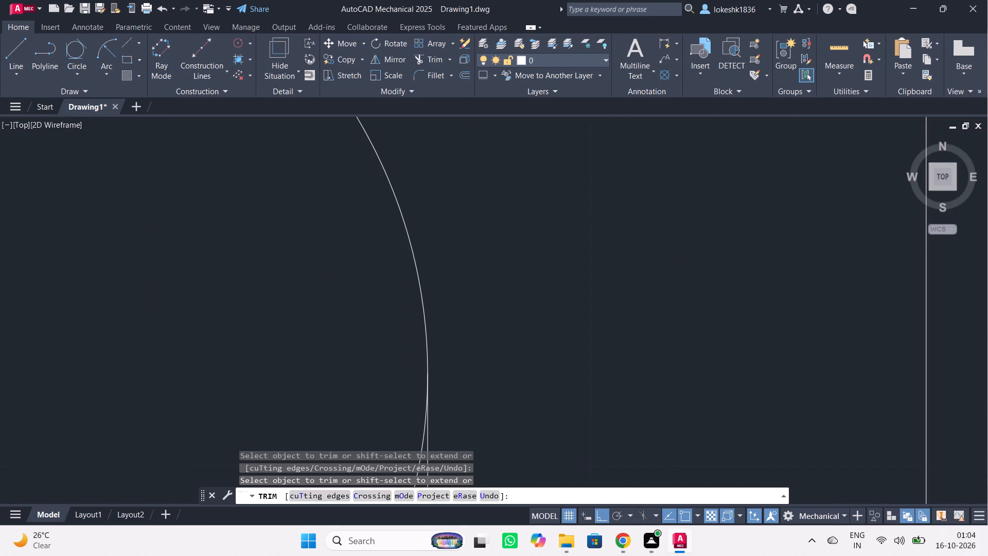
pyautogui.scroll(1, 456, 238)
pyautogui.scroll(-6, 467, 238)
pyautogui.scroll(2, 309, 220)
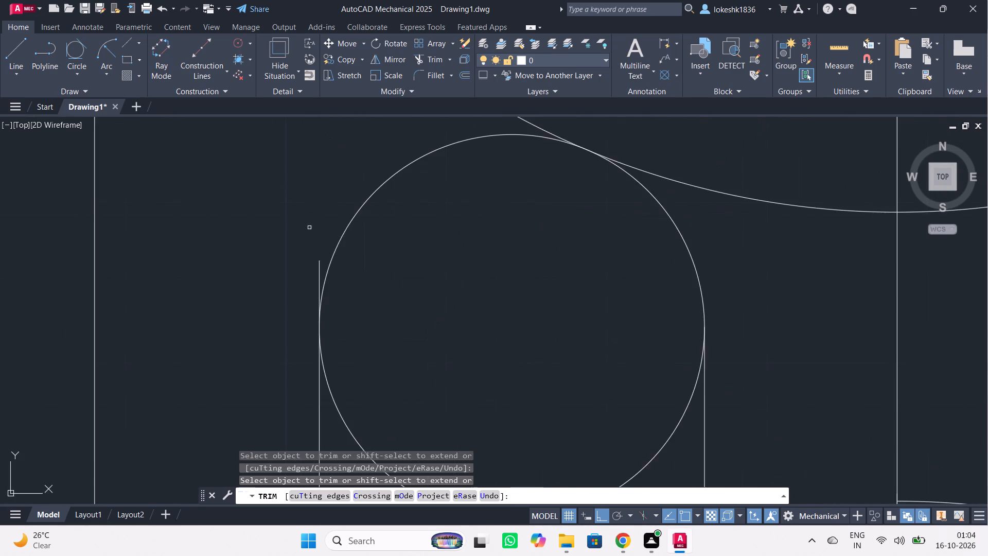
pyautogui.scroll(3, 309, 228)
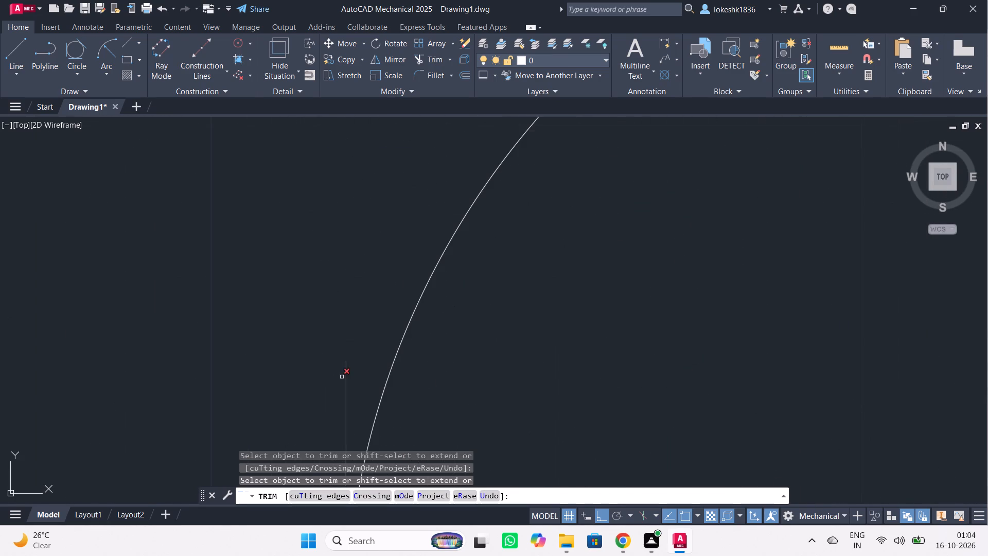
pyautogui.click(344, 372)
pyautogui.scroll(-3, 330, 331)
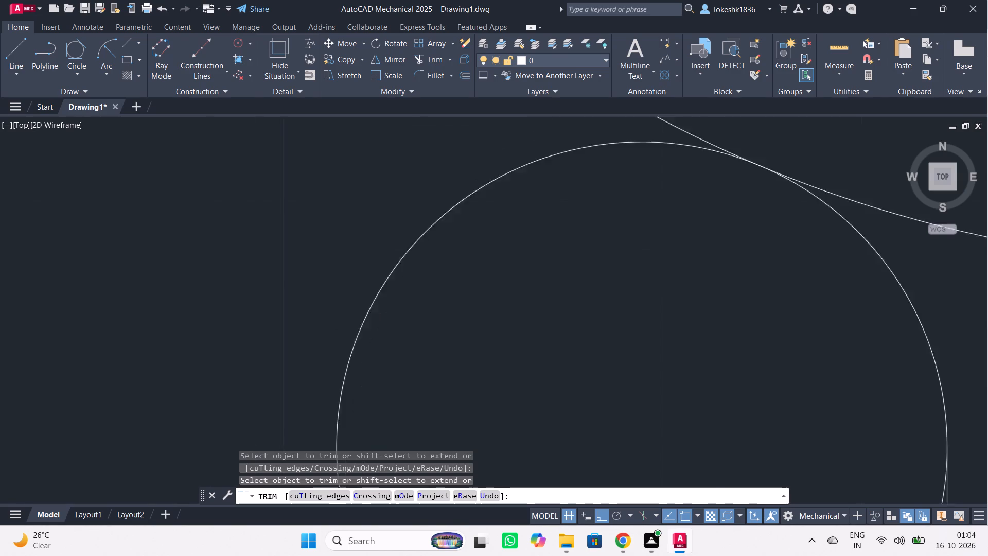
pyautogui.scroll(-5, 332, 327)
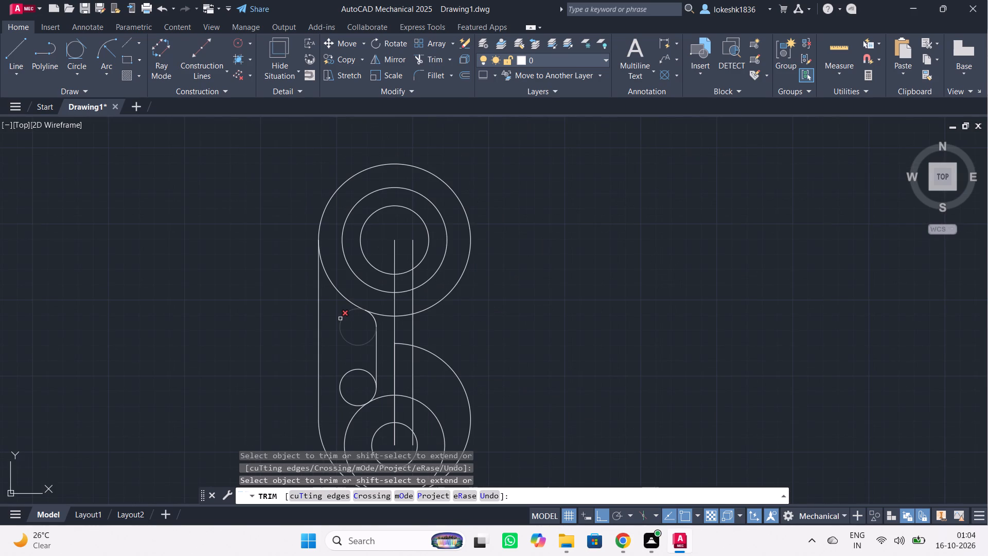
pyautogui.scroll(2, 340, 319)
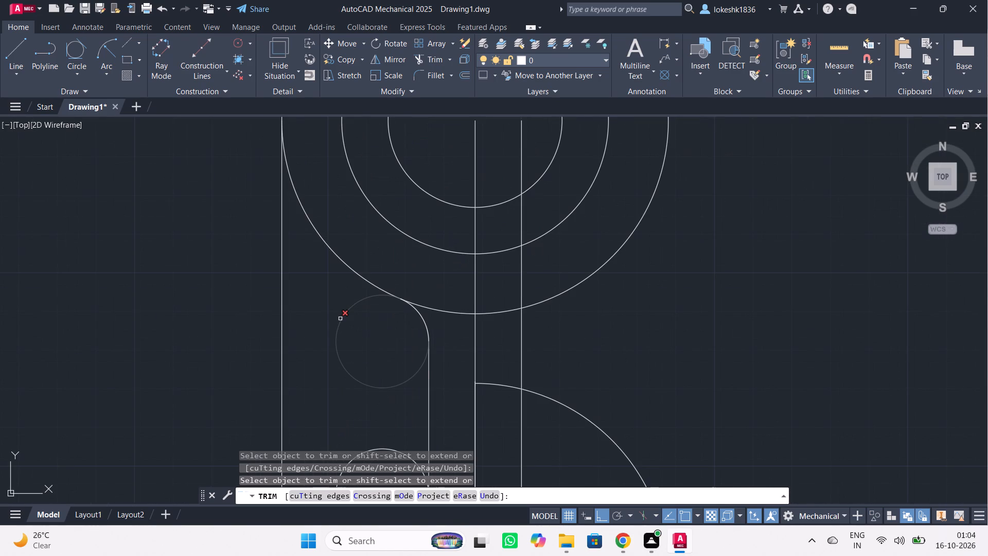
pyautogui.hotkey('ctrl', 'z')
# Trim the overhang of the slot's left vertical line above its tangent point with the upper slot circle.
pyautogui.click(328, 312)
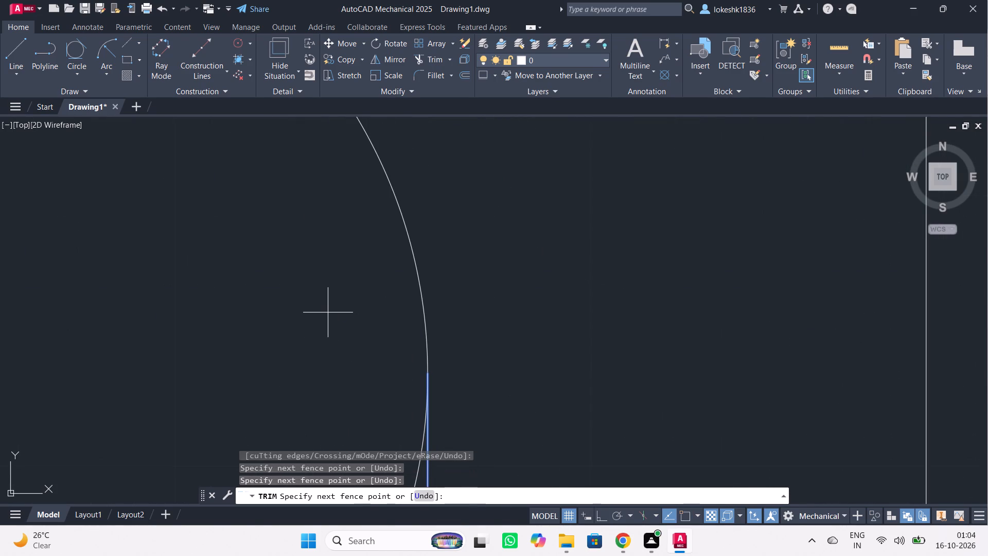
pyautogui.click(237, 324)
pyautogui.scroll(-1, 239, 320)
pyautogui.scroll(4, 239, 319)
pyautogui.scroll(-4, 295, 317)
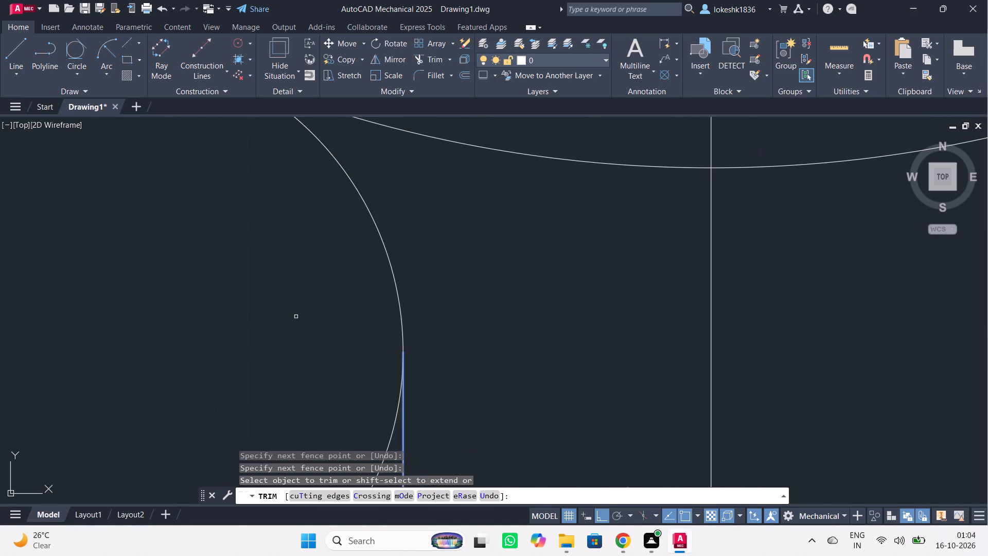
pyautogui.scroll(-2, 296, 317)
pyautogui.scroll(1, 76, 303)
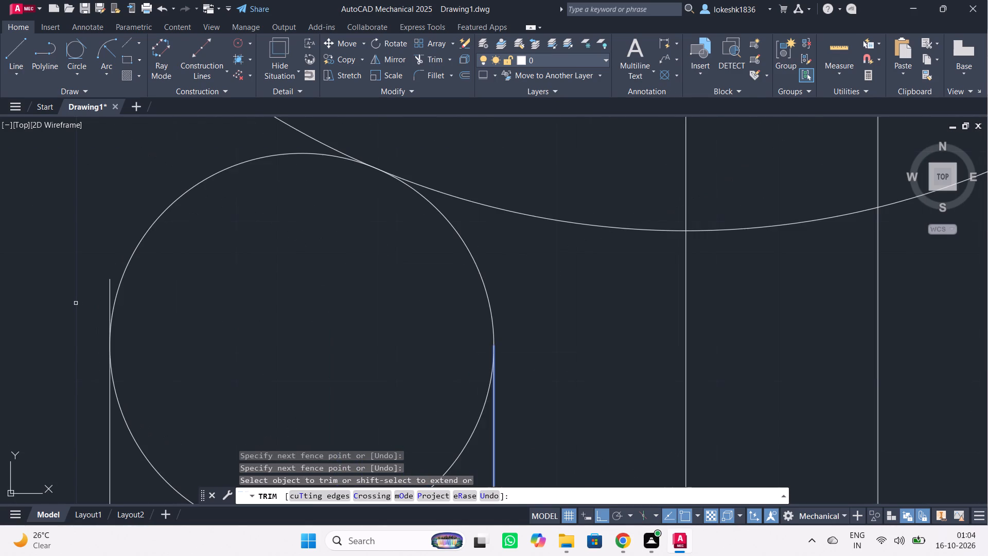
pyautogui.scroll(2, 85, 300)
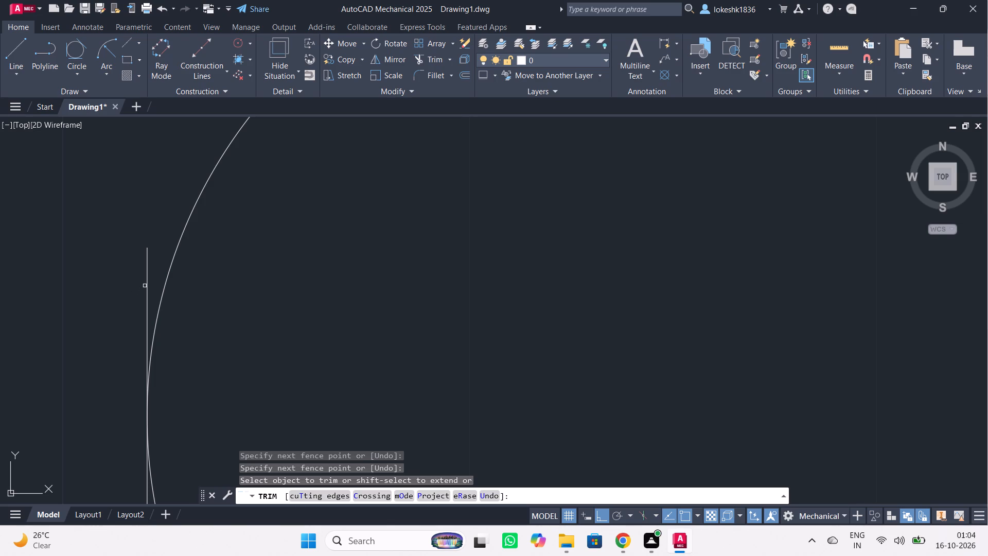
pyautogui.click(149, 283)
# Trim the inner halves of the upper and lower slot circles, leaving a closed slot outline with rounded ends.
pyautogui.scroll(-2, 202, 304)
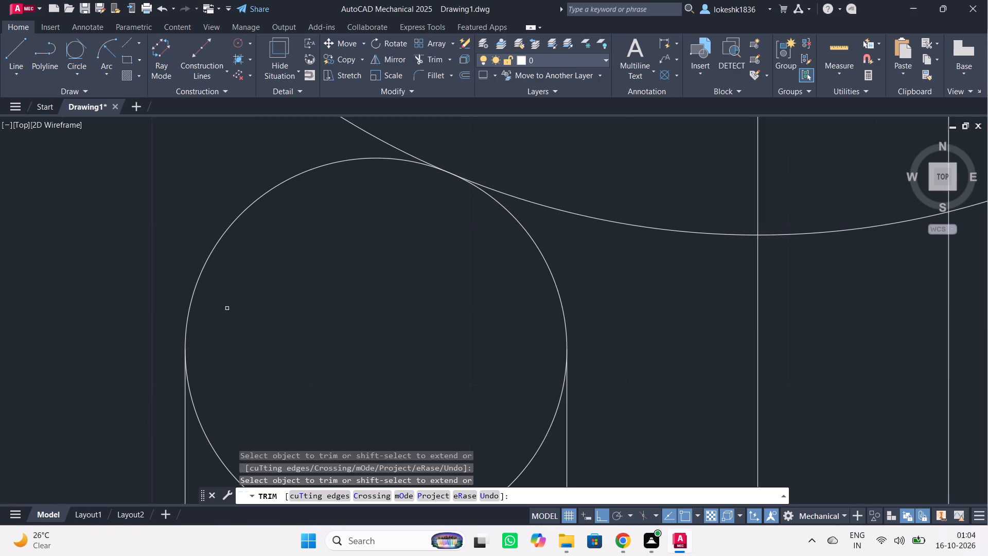
pyautogui.scroll(-4, 310, 313)
pyautogui.moveTo(323, 322); pyautogui.dragTo(307, 409)
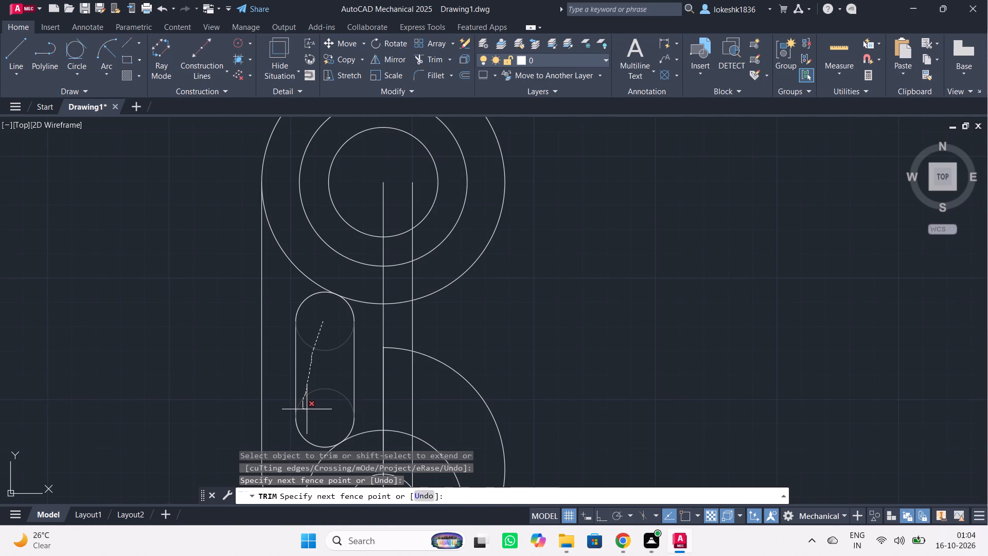
pyautogui.moveTo(307, 409); pyautogui.dragTo(311, 409)
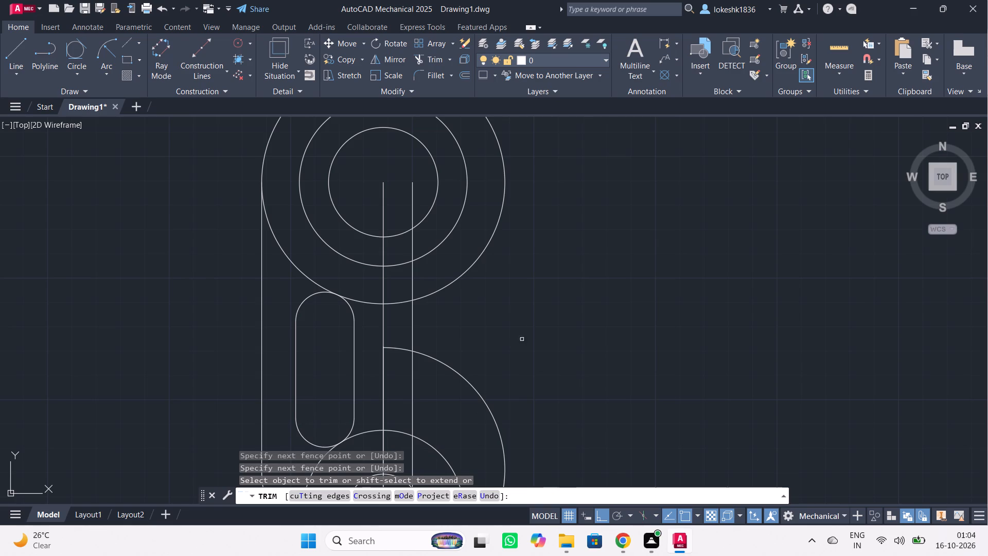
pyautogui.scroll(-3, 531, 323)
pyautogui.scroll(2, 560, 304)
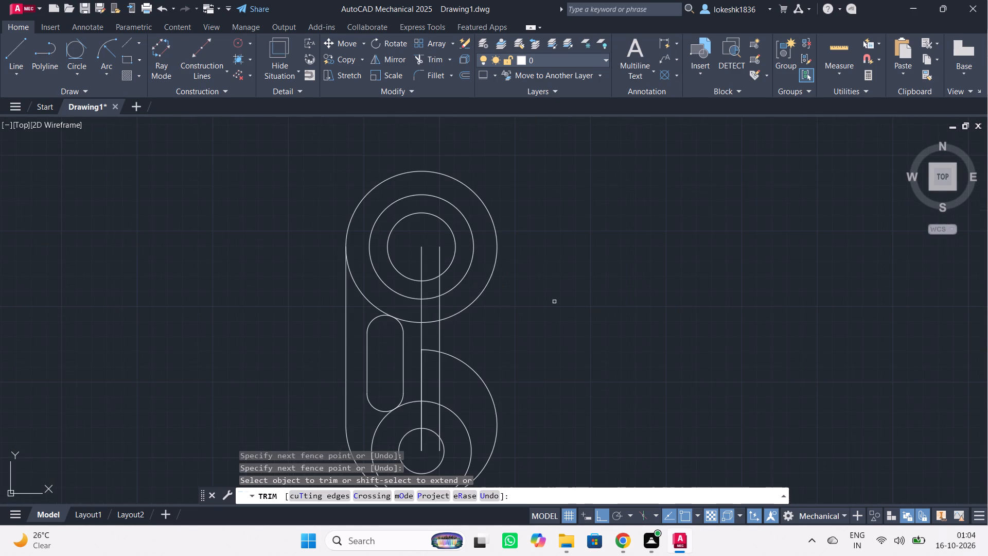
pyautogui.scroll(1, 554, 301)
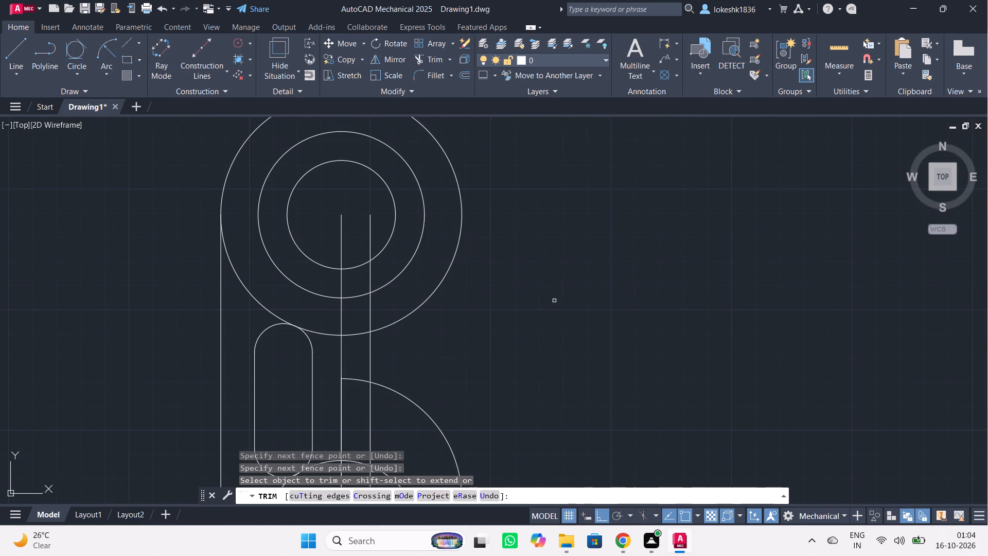
# Trim the top end of the large arc around the lower boss between the centre line and the adjacent vertical line.
pyautogui.scroll(2, 554, 301)
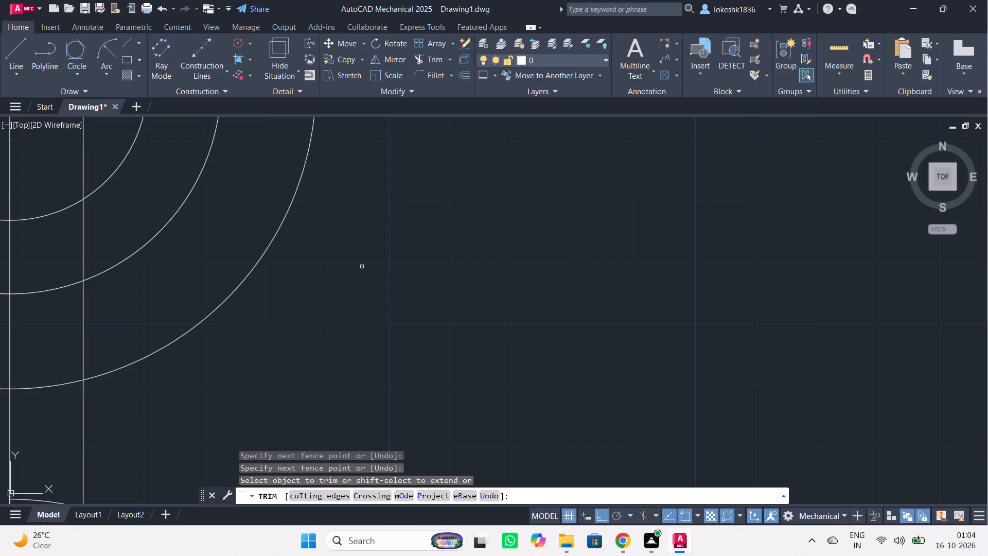
pyautogui.scroll(-1, 362, 267)
pyautogui.scroll(-1, 396, 329)
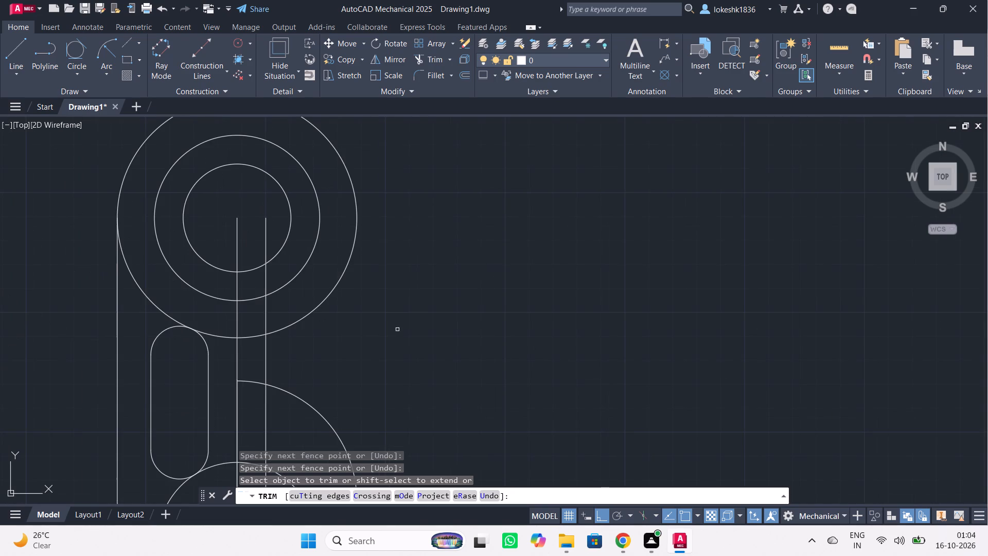
pyautogui.scroll(-3, 397, 329)
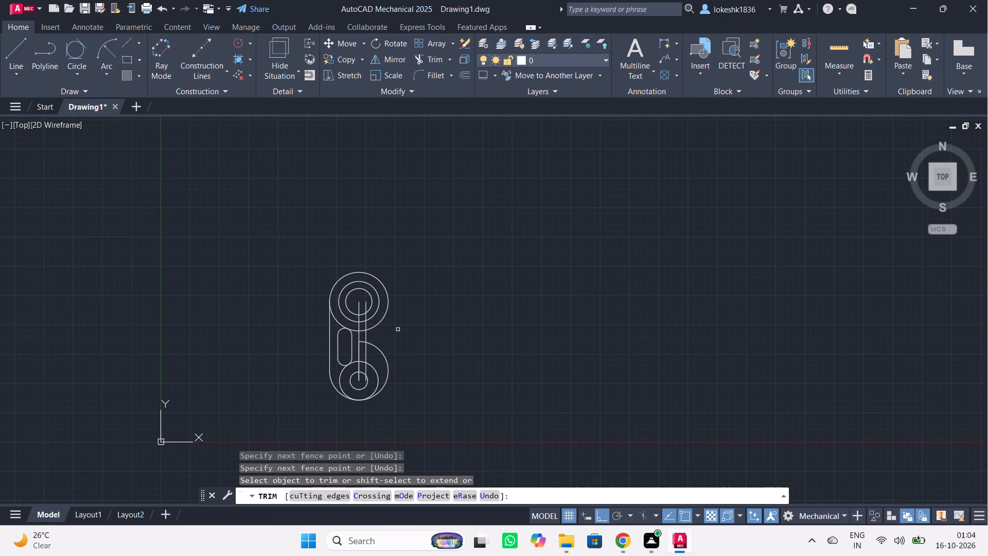
pyautogui.scroll(-1, 398, 329)
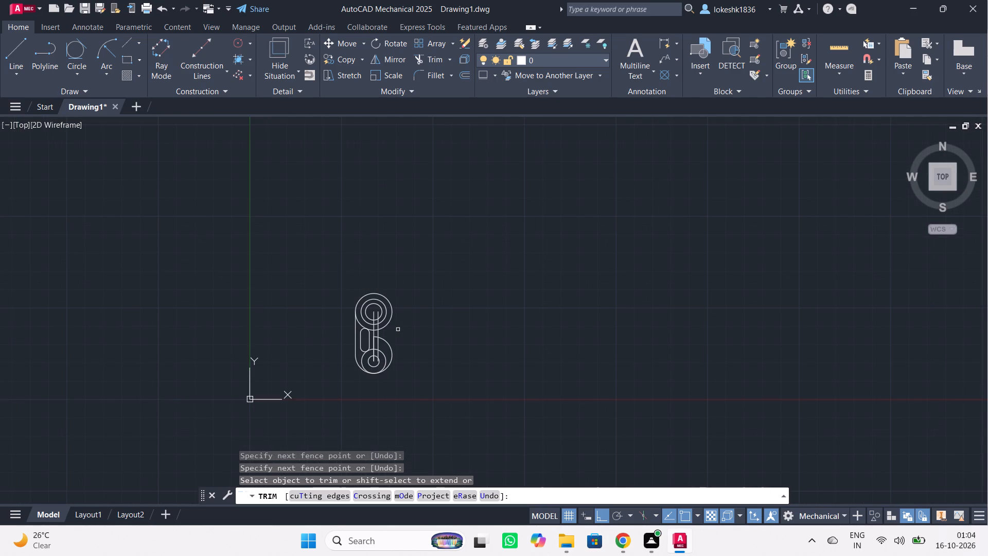
pyautogui.scroll(-1, 398, 329)
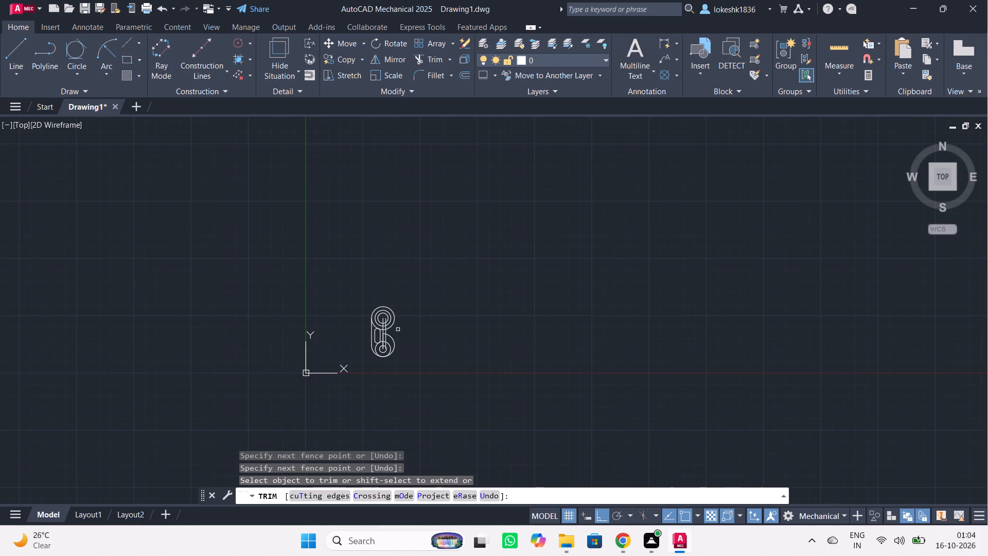
pyautogui.scroll(-1, 398, 329)
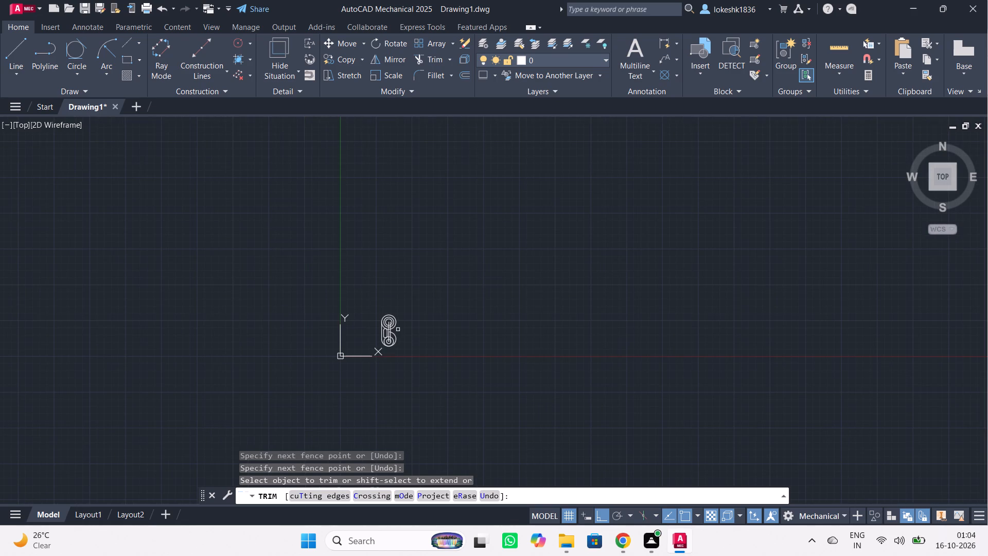
pyautogui.scroll(5, 398, 329)
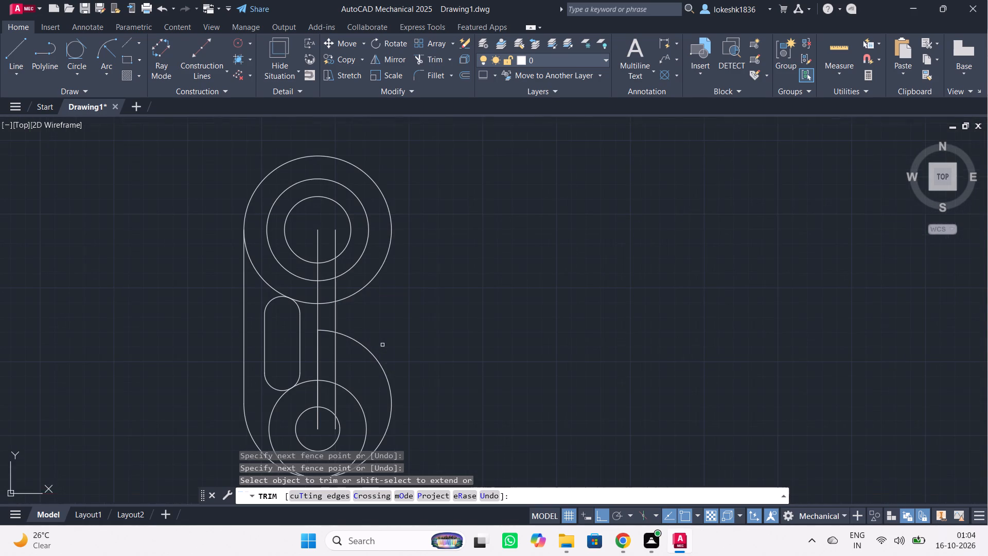
pyautogui.scroll(1, 379, 349)
pyautogui.moveTo(296, 363); pyautogui.dragTo(305, 341)
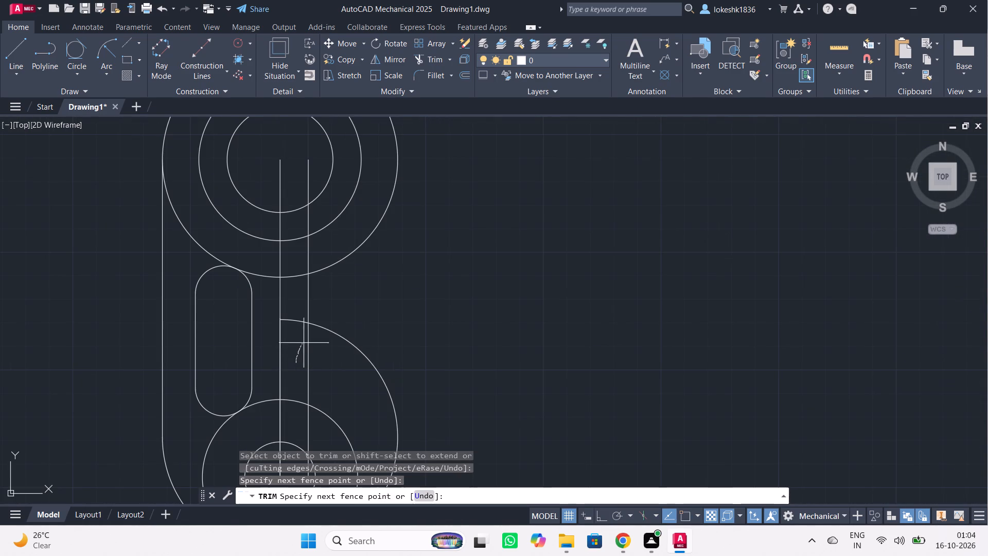
pyautogui.moveTo(305, 341); pyautogui.dragTo(300, 317)
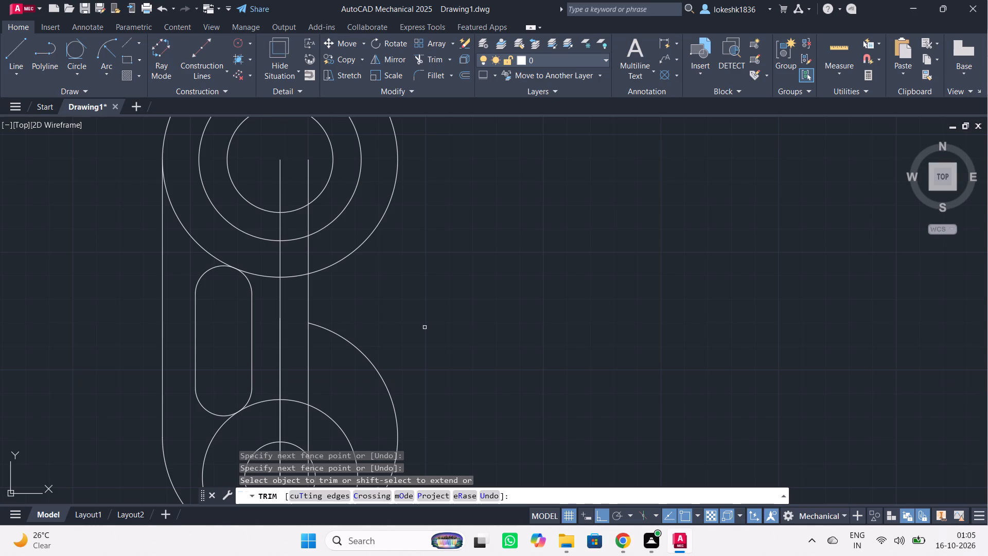
# Inspect the link plate outline around the inner slot, the trimmed end of the large lower arc and both bosses.
pyautogui.scroll(1, 425, 327)
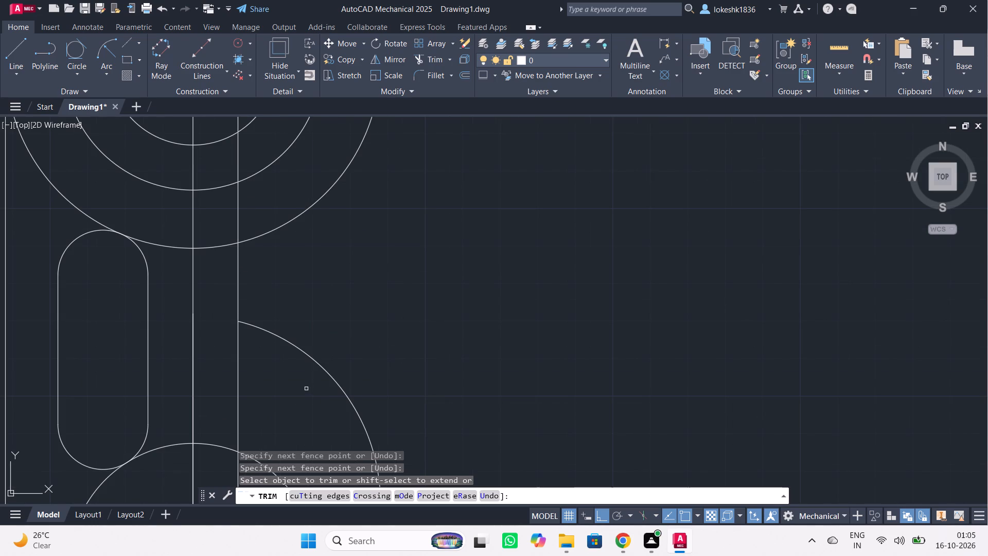
pyautogui.scroll(1, 301, 389)
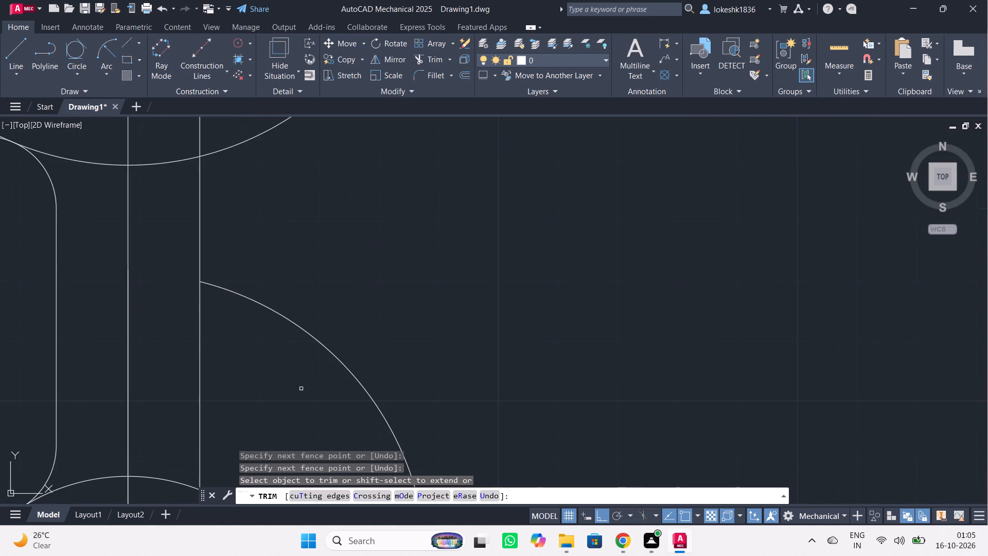
pyautogui.scroll(-3, 303, 386)
pyautogui.scroll(-1, 328, 350)
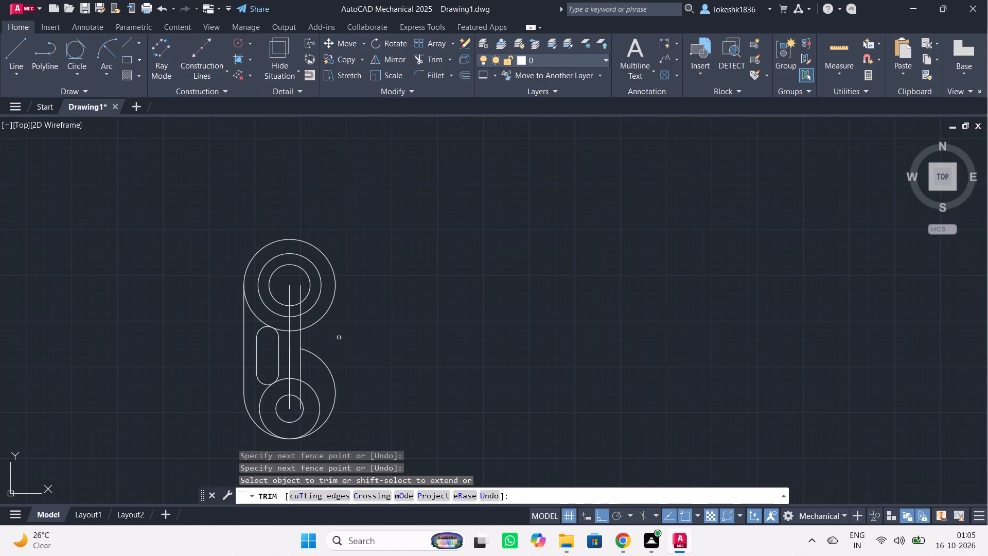
pyautogui.moveTo(401, 354); pyautogui.dragTo(488, 320, button='middle')
pyautogui.scroll(3, 378, 334)
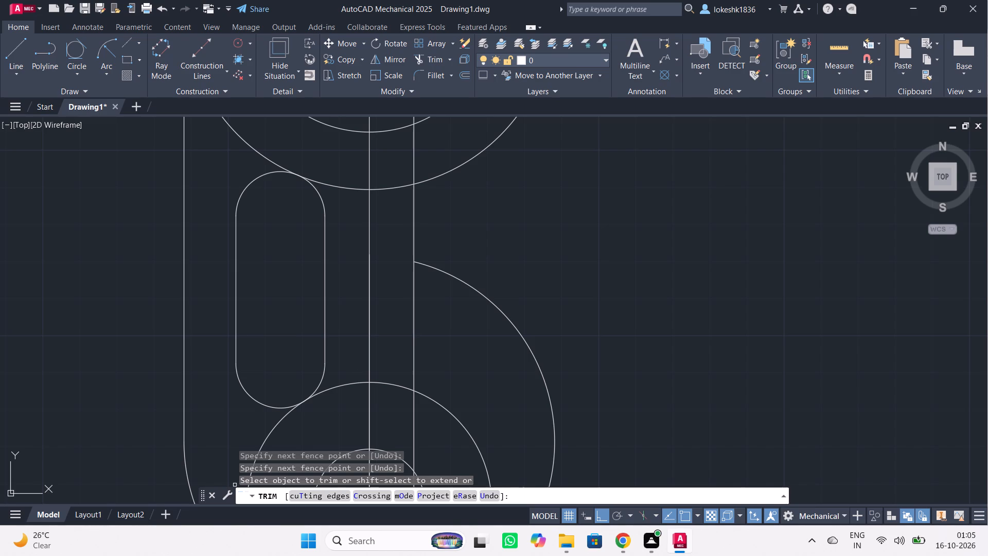
pyautogui.scroll(-1, 637, 215)
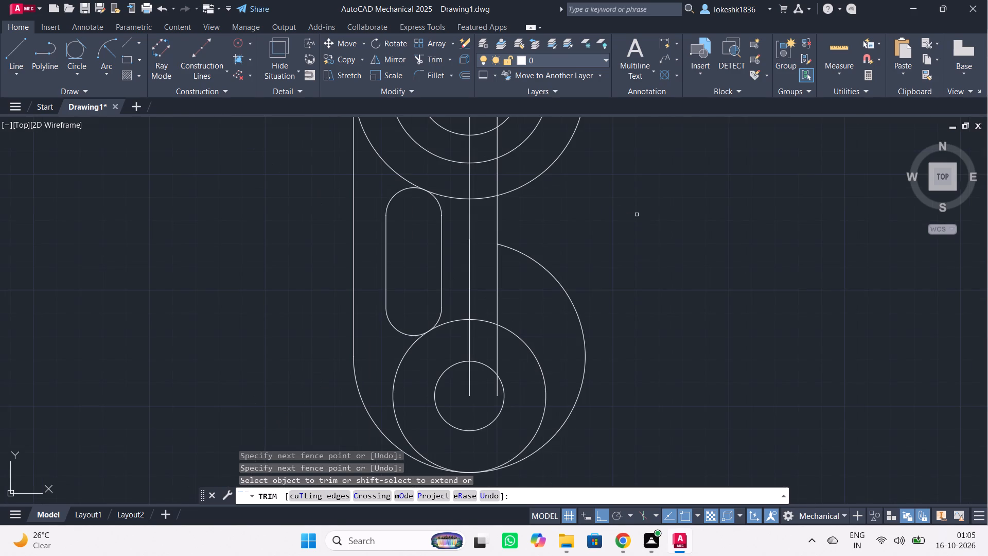
pyautogui.scroll(-4, 631, 220)
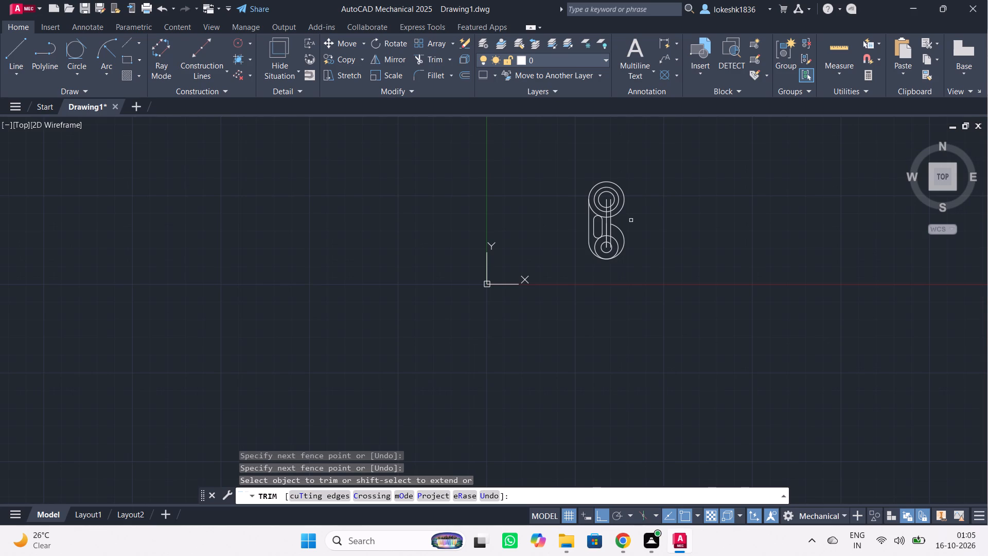
pyautogui.scroll(2, 631, 220)
pyautogui.moveTo(631, 220); pyautogui.dragTo(612, 259, button='middle')
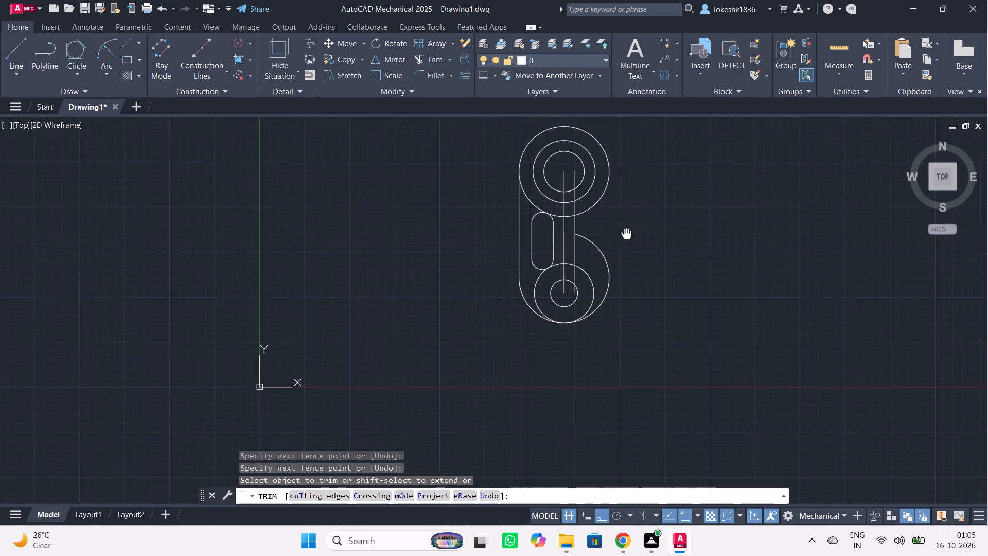
pyautogui.moveTo(612, 259); pyautogui.dragTo(581, 304, button='middle')
pyautogui.middleClick(581, 304)
pyautogui.scroll(2, 580, 290)
pyautogui.scroll(-1, 580, 286)
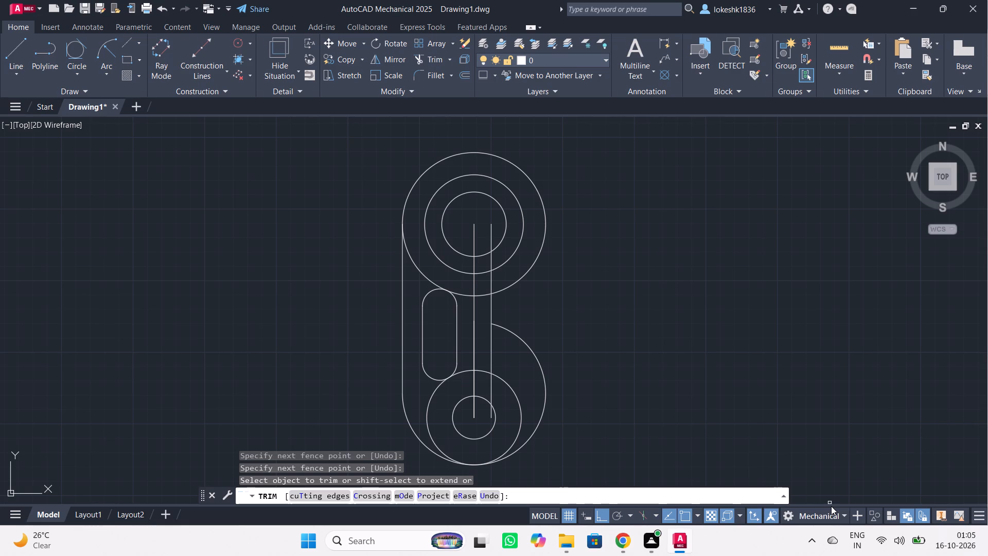
pyautogui.scroll(-1, 830, 507)
pyautogui.scroll(1, 641, 340)
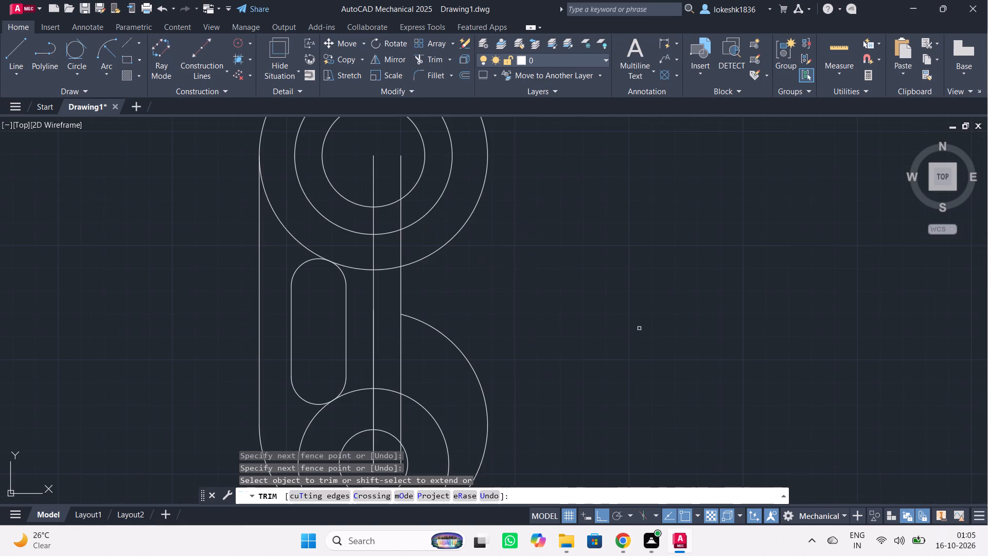
pyautogui.scroll(-2, 629, 321)
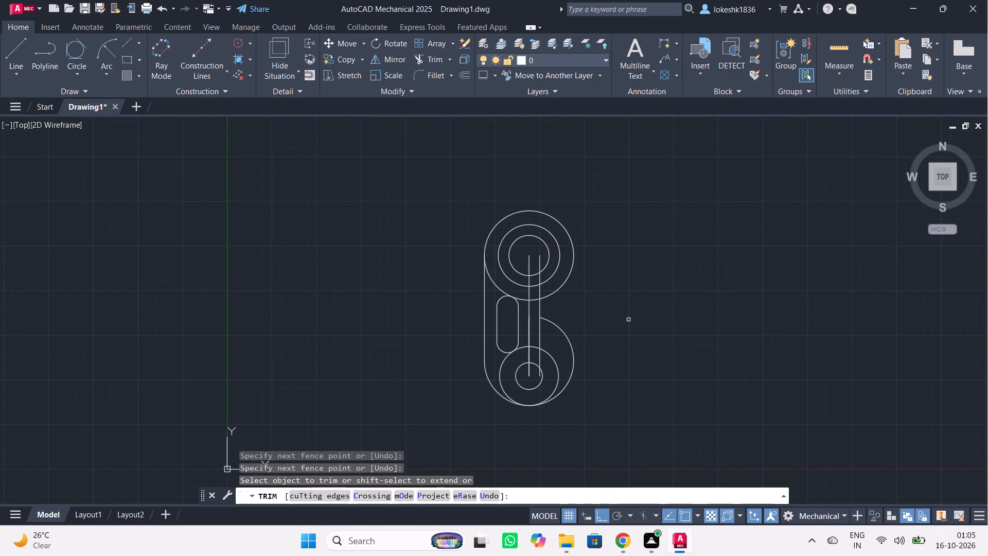
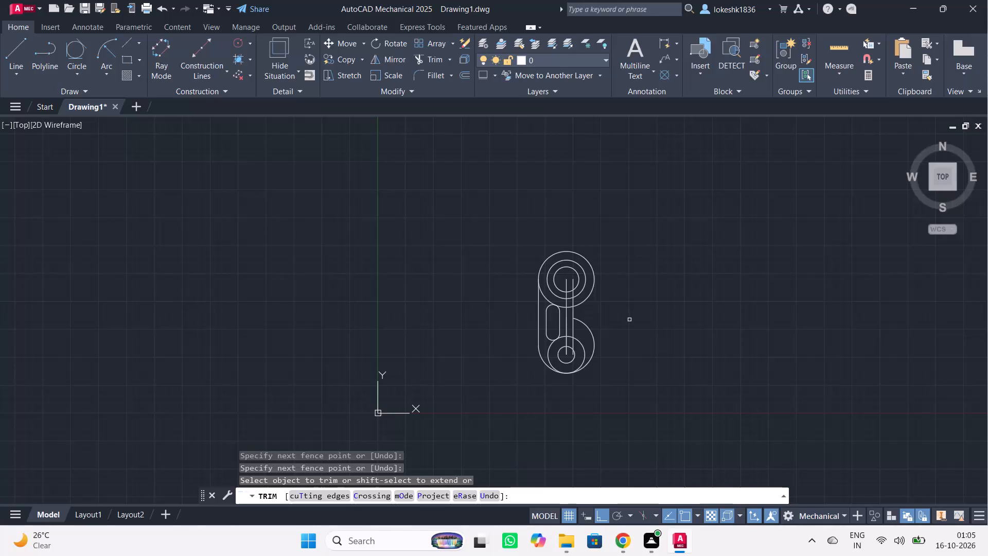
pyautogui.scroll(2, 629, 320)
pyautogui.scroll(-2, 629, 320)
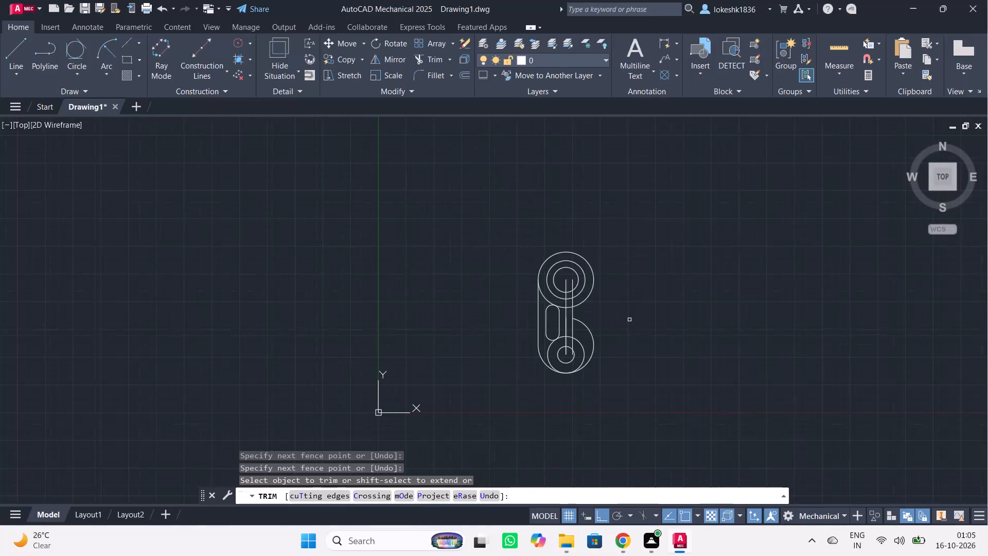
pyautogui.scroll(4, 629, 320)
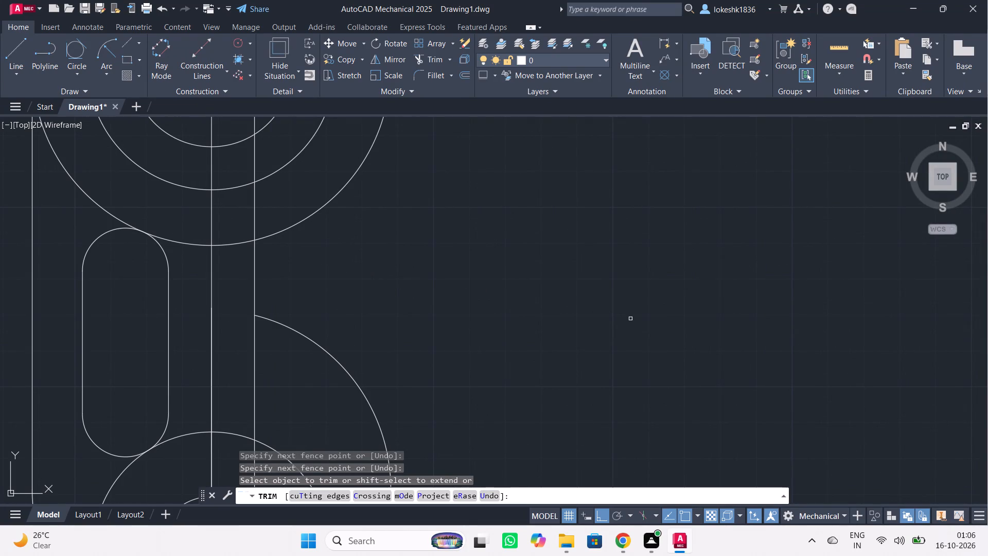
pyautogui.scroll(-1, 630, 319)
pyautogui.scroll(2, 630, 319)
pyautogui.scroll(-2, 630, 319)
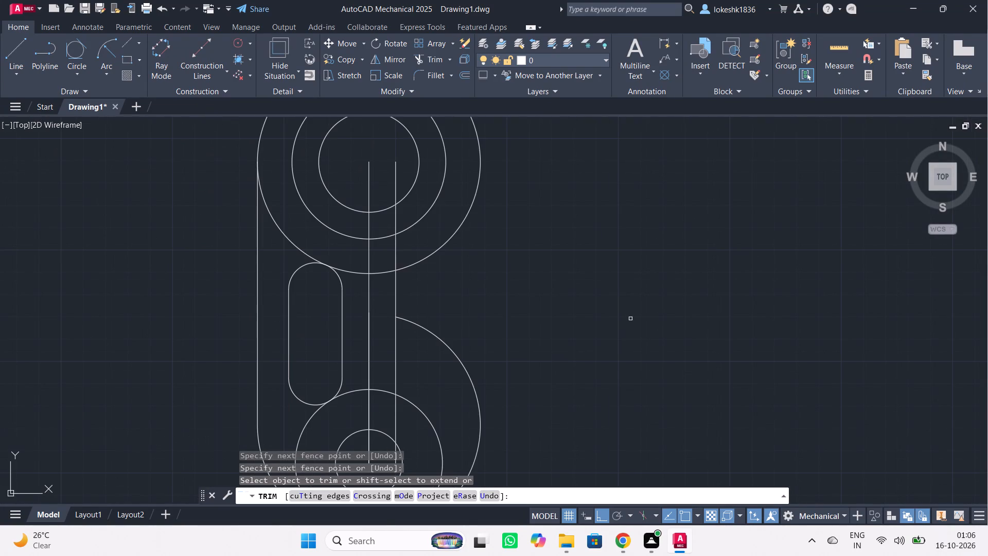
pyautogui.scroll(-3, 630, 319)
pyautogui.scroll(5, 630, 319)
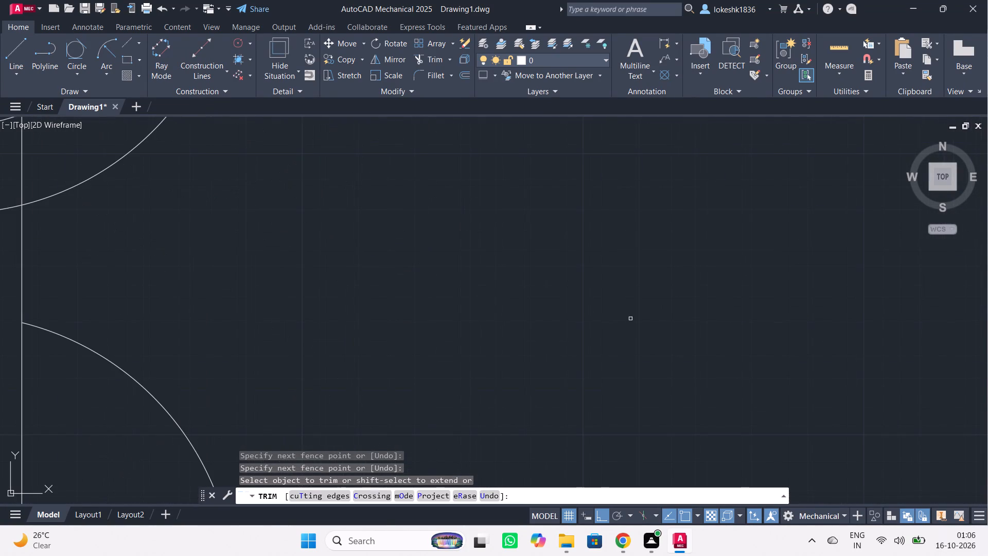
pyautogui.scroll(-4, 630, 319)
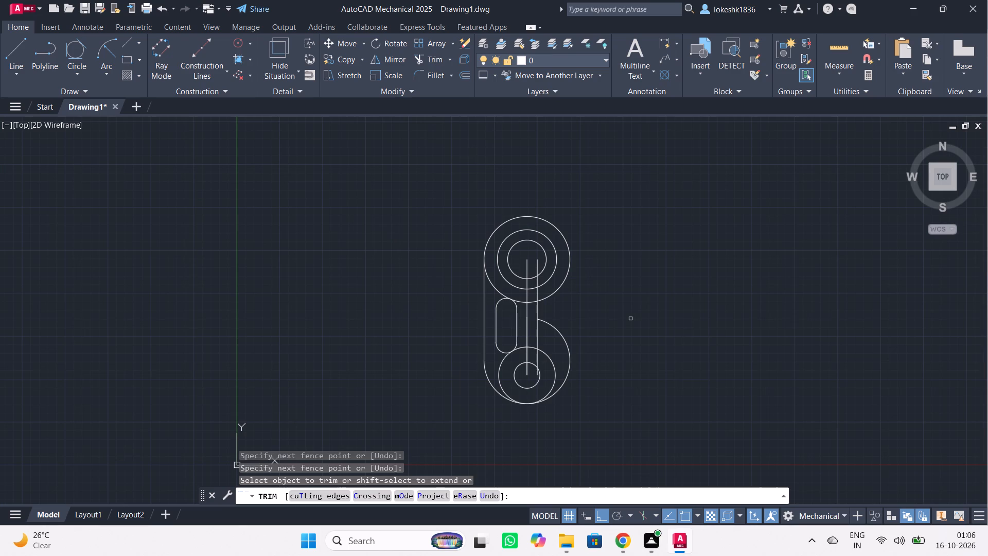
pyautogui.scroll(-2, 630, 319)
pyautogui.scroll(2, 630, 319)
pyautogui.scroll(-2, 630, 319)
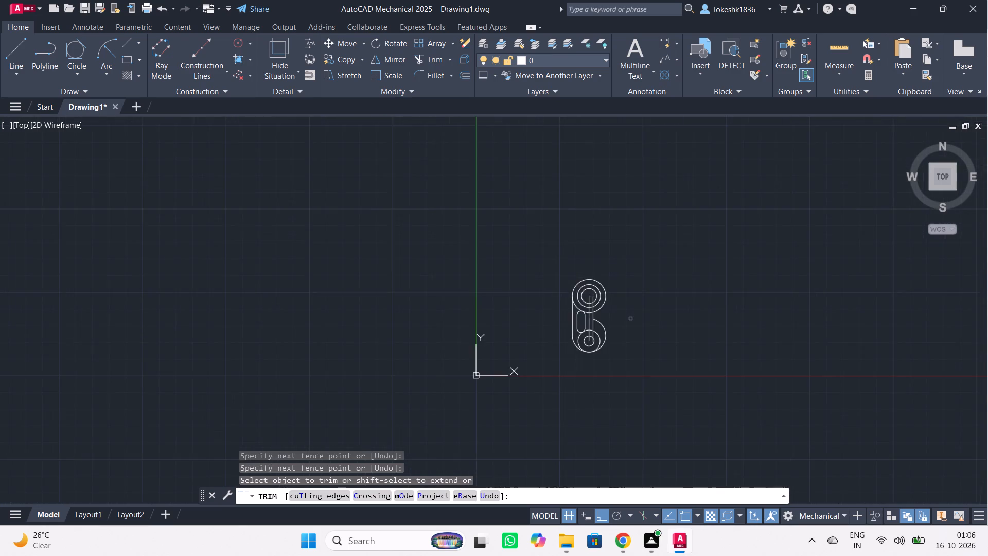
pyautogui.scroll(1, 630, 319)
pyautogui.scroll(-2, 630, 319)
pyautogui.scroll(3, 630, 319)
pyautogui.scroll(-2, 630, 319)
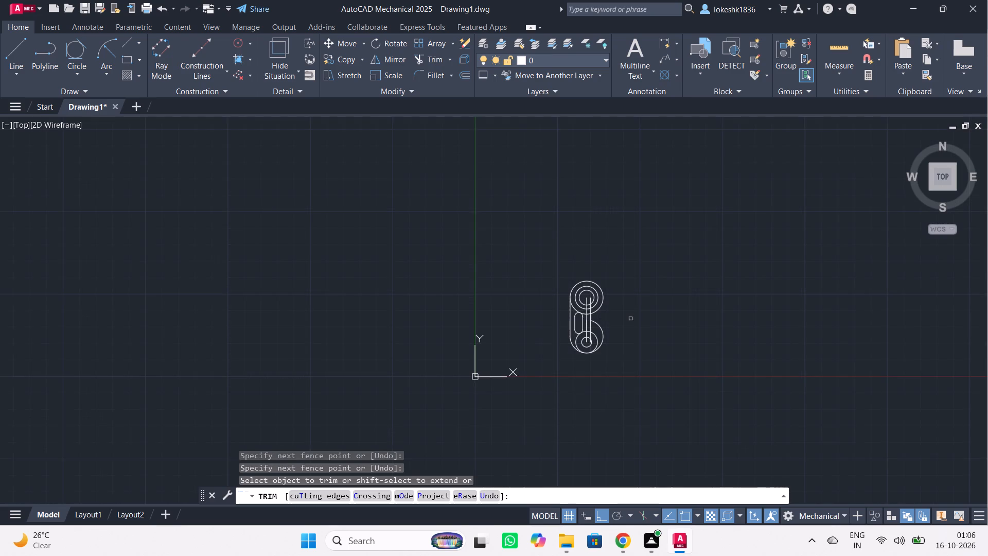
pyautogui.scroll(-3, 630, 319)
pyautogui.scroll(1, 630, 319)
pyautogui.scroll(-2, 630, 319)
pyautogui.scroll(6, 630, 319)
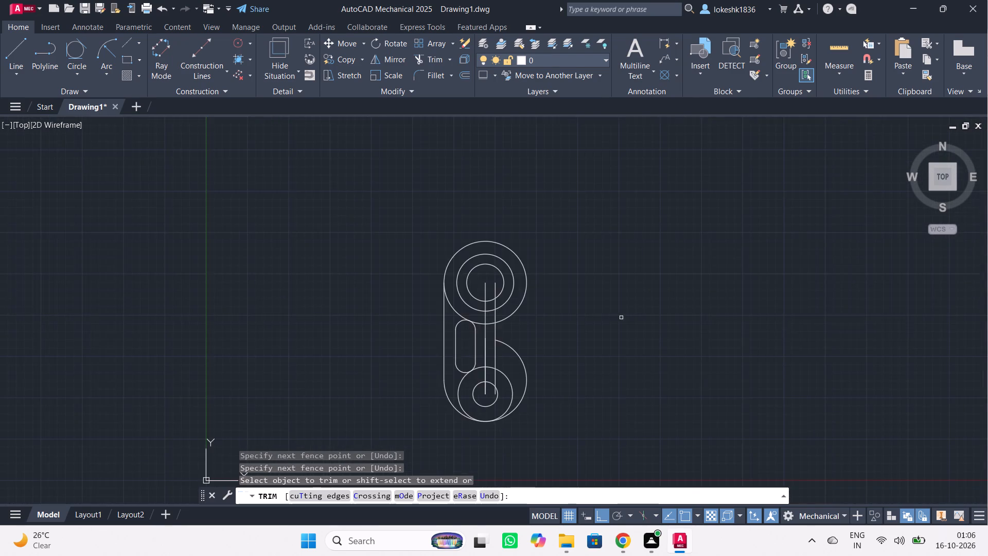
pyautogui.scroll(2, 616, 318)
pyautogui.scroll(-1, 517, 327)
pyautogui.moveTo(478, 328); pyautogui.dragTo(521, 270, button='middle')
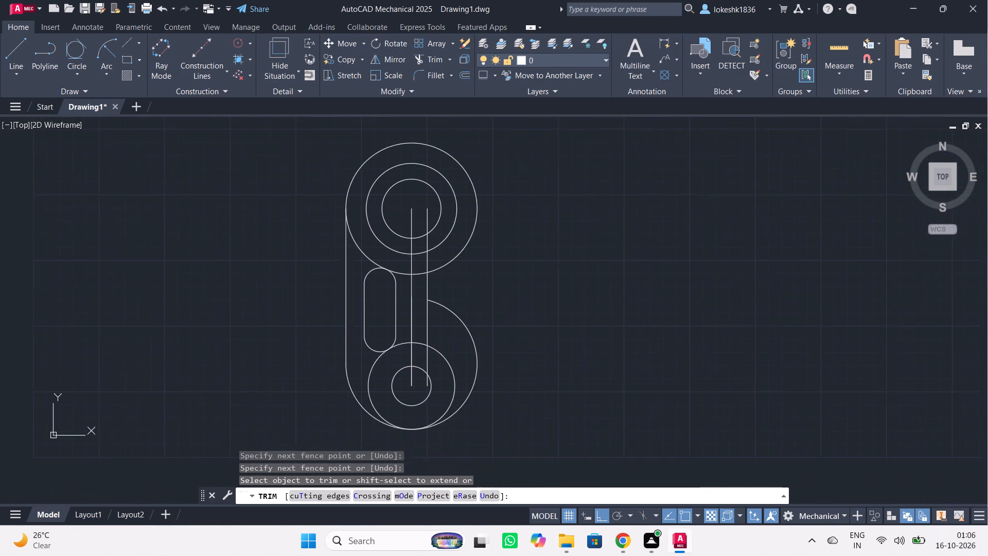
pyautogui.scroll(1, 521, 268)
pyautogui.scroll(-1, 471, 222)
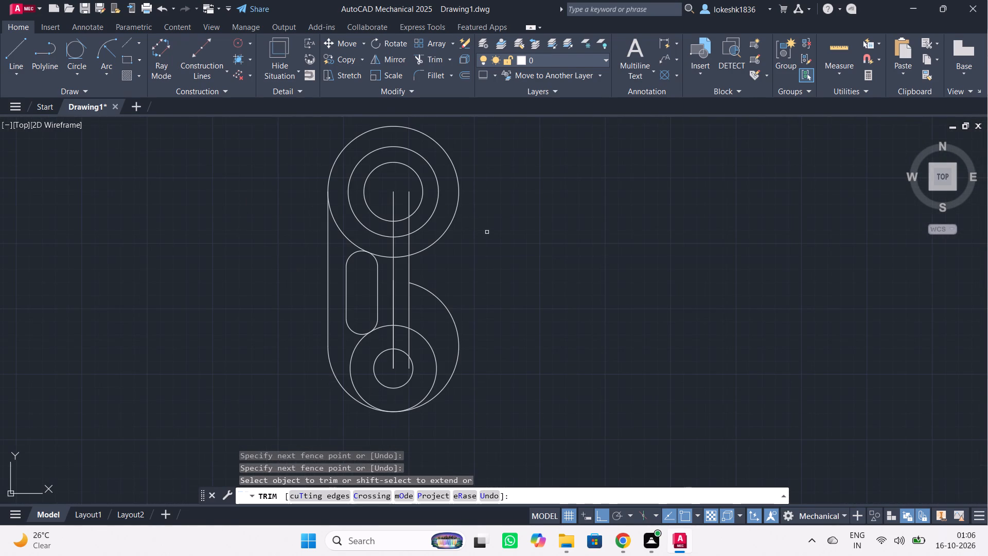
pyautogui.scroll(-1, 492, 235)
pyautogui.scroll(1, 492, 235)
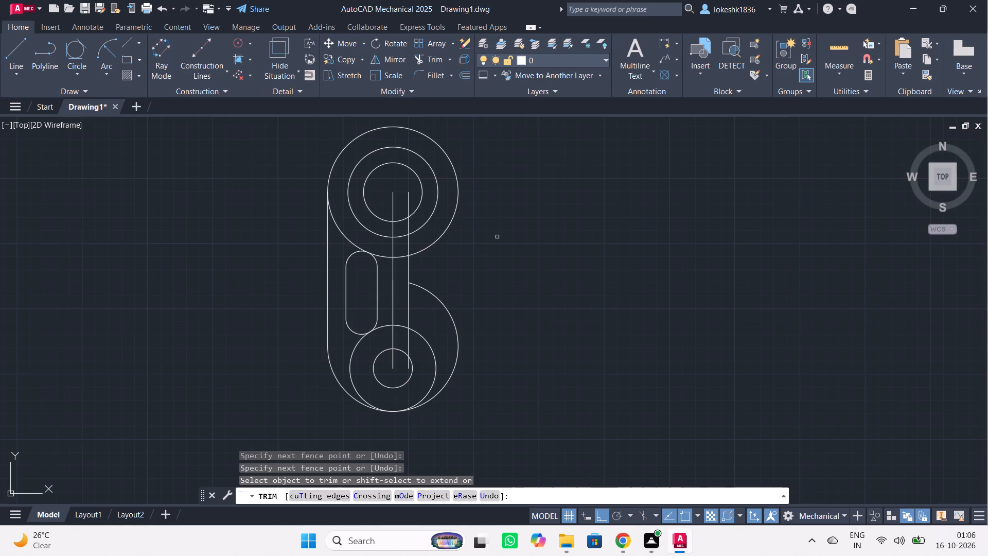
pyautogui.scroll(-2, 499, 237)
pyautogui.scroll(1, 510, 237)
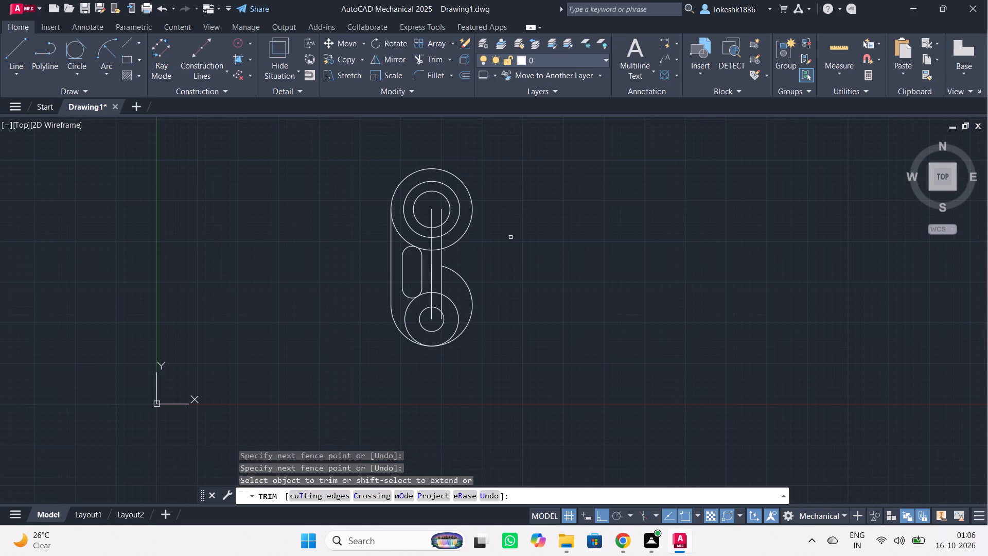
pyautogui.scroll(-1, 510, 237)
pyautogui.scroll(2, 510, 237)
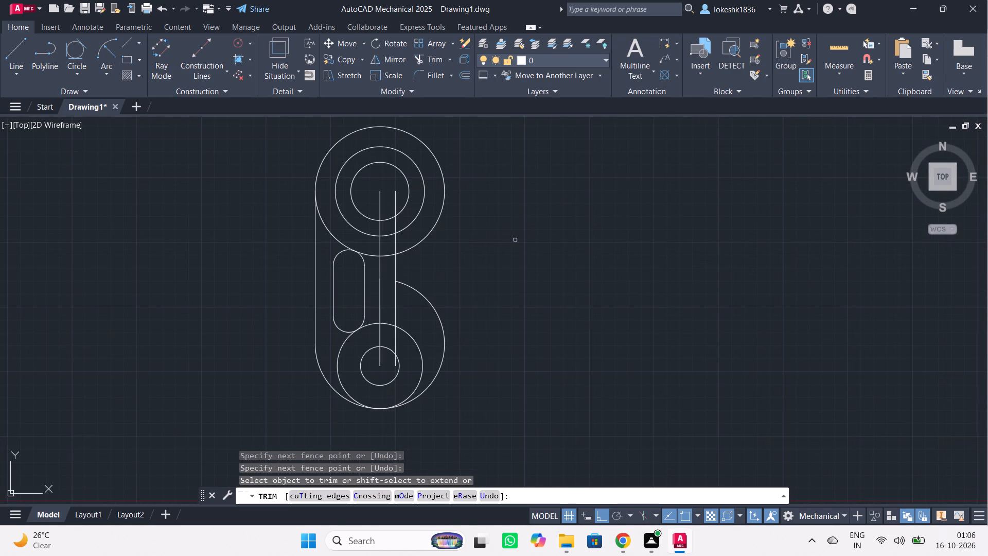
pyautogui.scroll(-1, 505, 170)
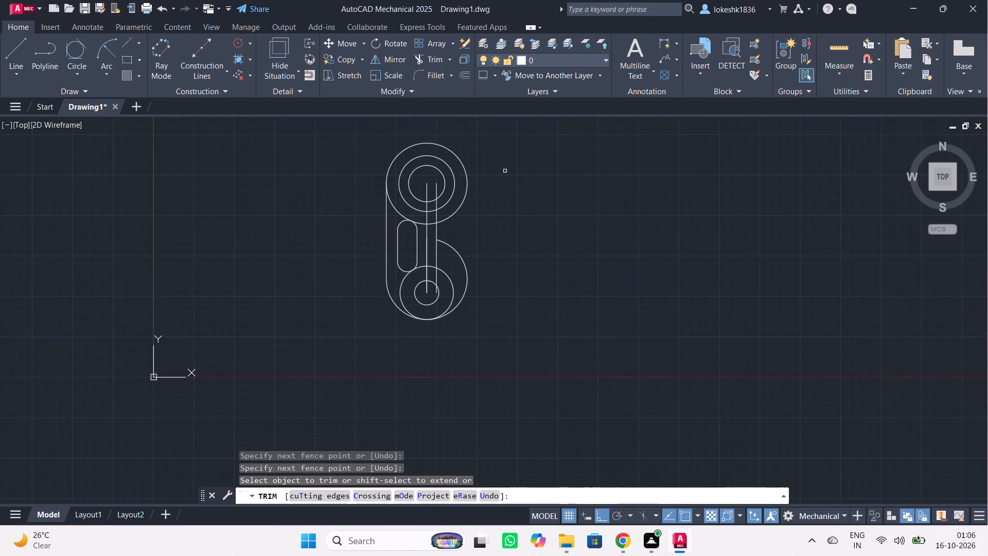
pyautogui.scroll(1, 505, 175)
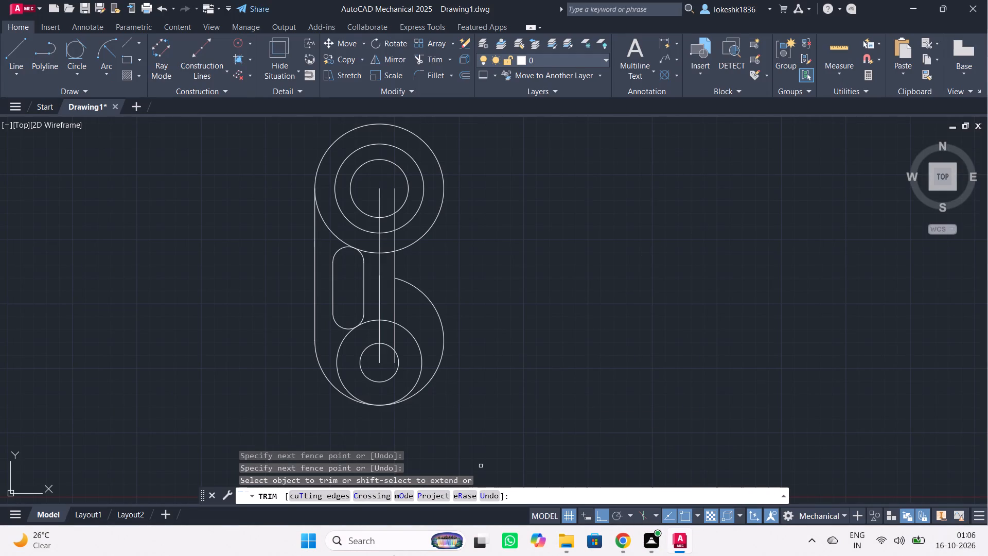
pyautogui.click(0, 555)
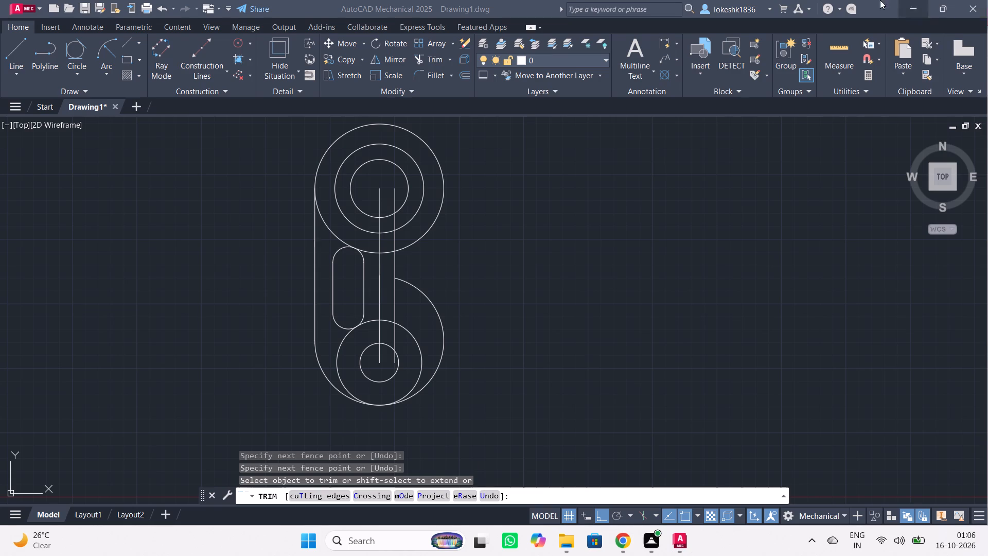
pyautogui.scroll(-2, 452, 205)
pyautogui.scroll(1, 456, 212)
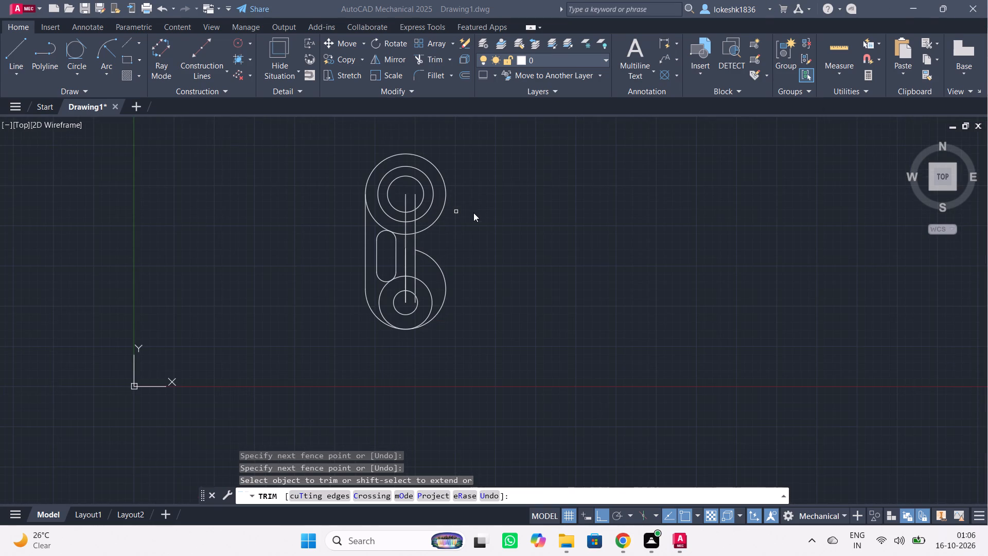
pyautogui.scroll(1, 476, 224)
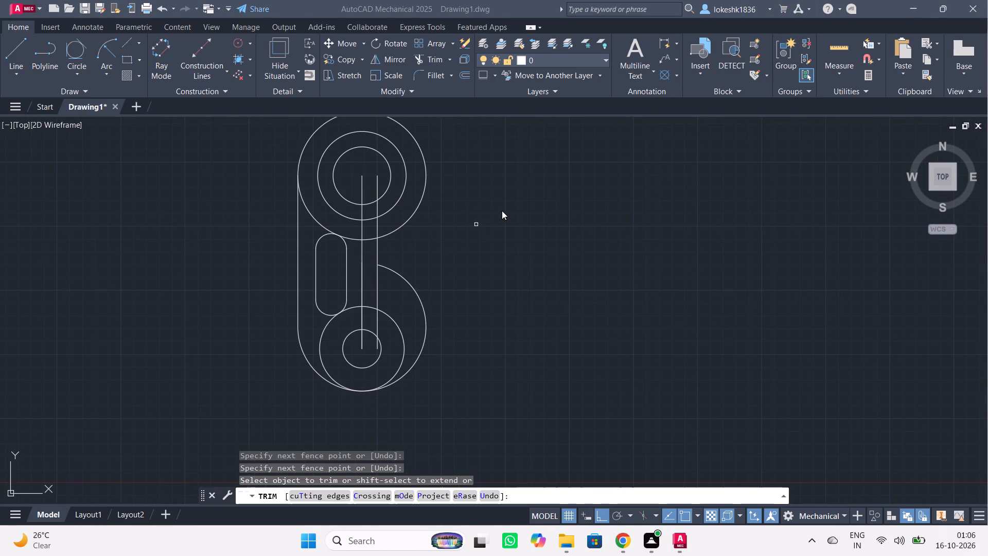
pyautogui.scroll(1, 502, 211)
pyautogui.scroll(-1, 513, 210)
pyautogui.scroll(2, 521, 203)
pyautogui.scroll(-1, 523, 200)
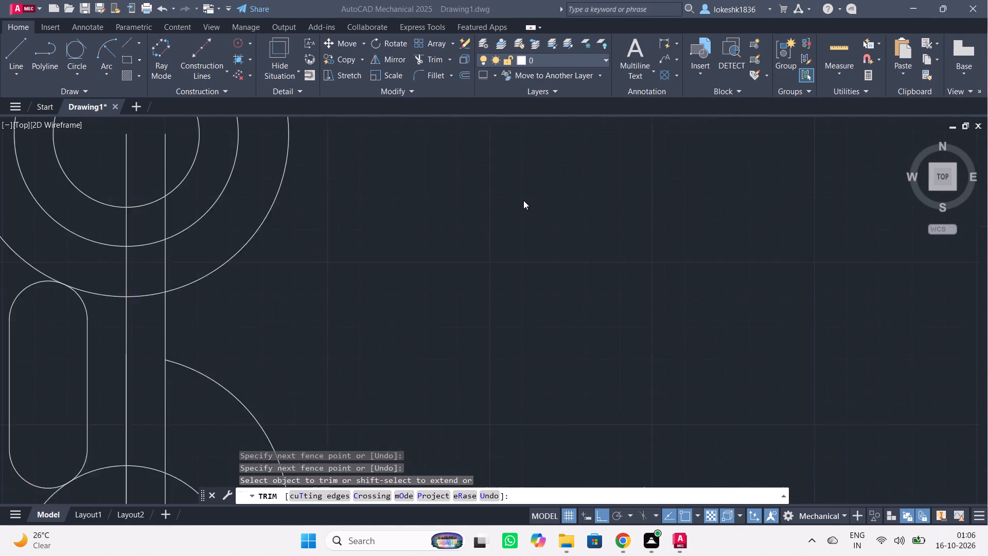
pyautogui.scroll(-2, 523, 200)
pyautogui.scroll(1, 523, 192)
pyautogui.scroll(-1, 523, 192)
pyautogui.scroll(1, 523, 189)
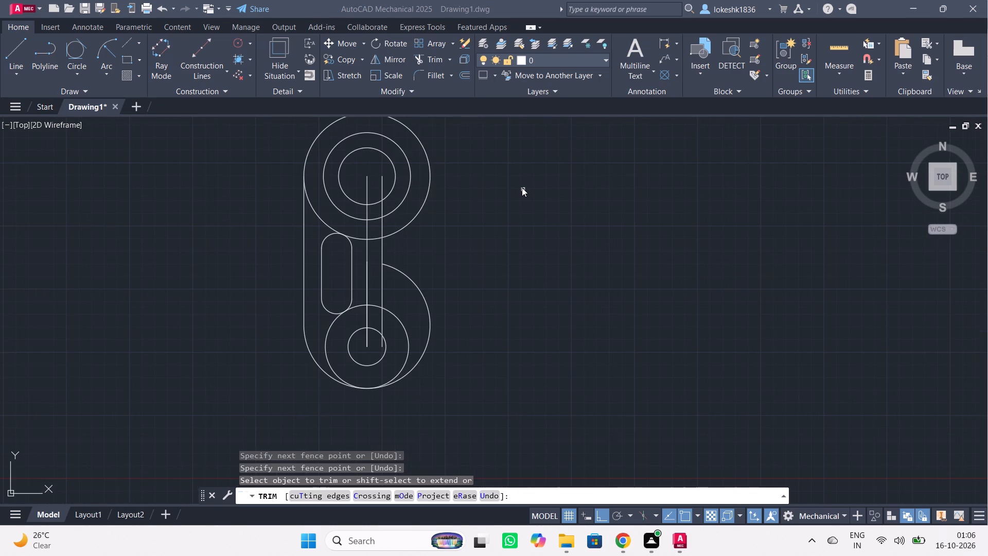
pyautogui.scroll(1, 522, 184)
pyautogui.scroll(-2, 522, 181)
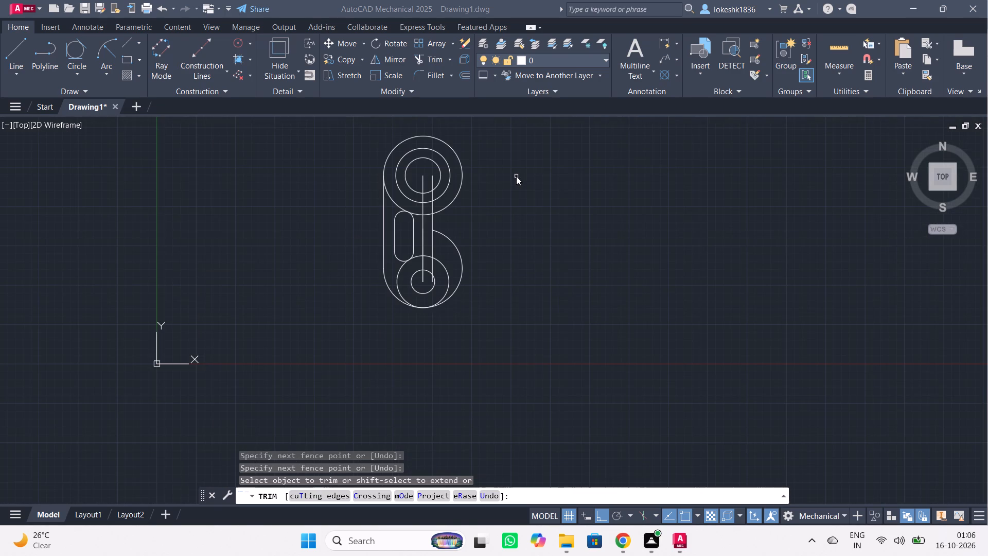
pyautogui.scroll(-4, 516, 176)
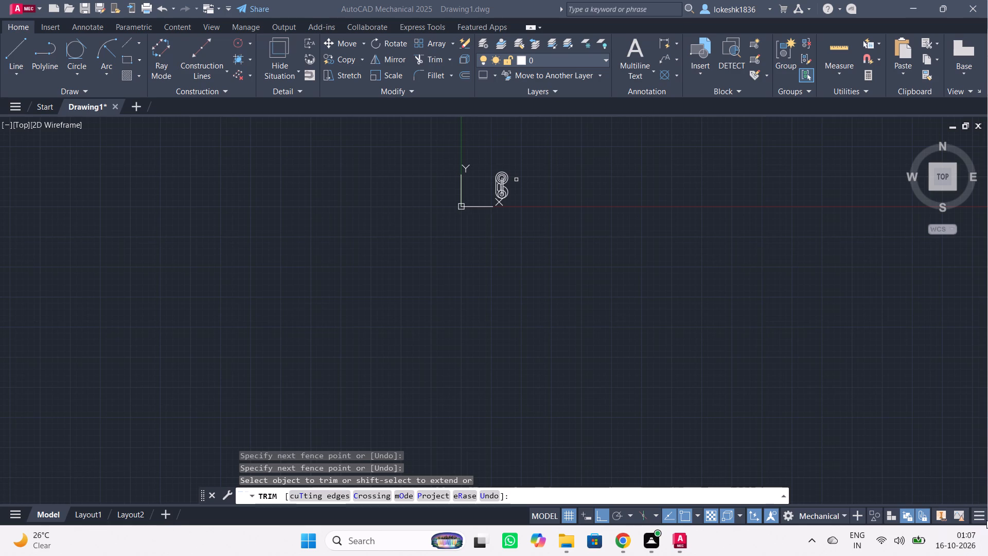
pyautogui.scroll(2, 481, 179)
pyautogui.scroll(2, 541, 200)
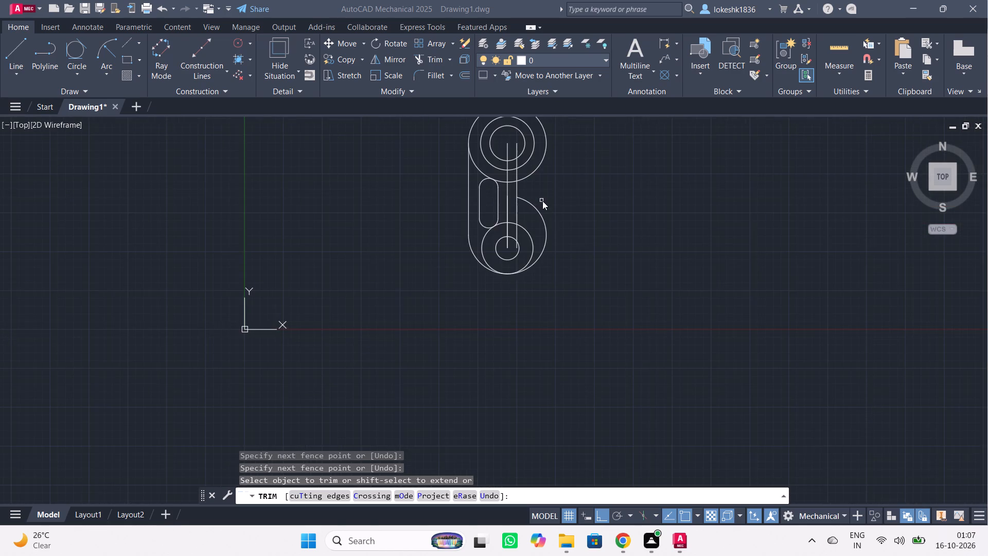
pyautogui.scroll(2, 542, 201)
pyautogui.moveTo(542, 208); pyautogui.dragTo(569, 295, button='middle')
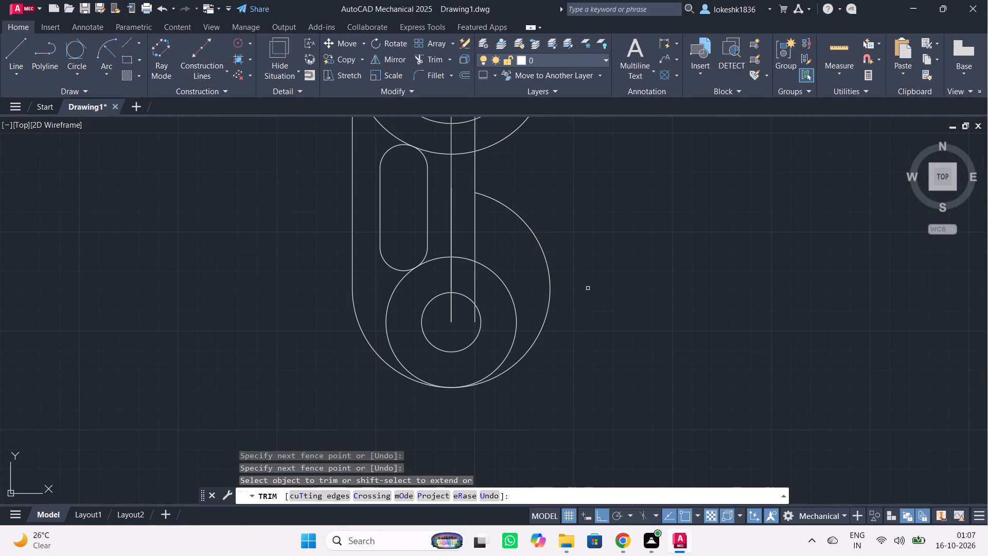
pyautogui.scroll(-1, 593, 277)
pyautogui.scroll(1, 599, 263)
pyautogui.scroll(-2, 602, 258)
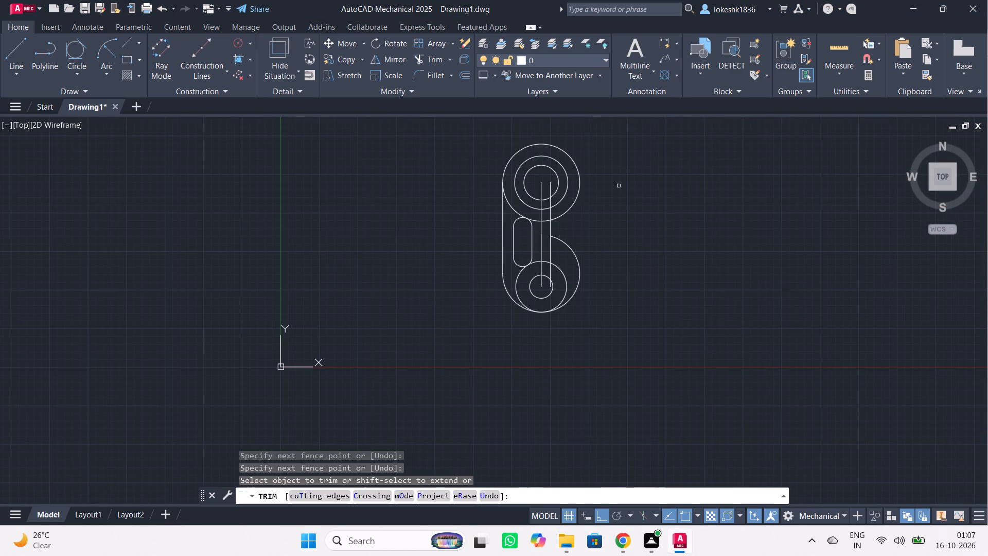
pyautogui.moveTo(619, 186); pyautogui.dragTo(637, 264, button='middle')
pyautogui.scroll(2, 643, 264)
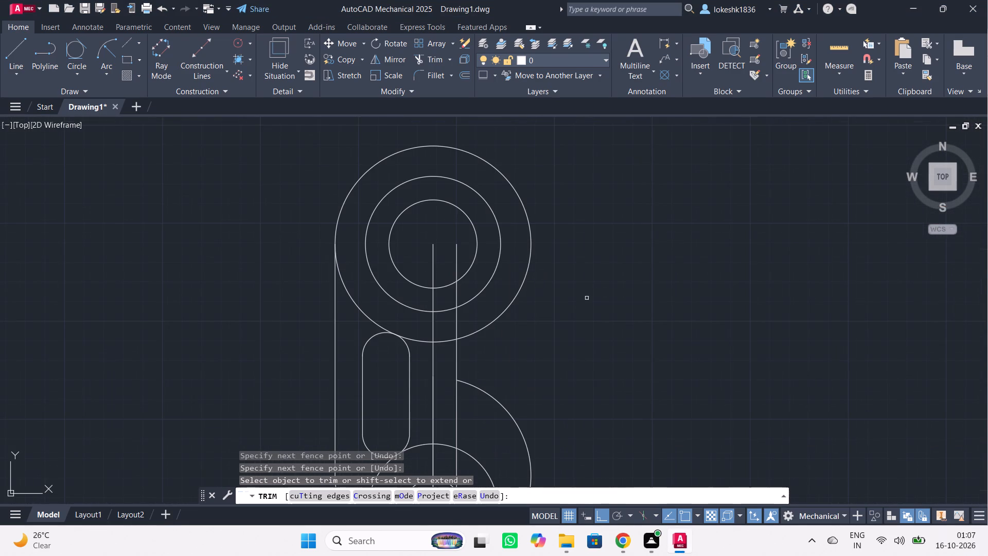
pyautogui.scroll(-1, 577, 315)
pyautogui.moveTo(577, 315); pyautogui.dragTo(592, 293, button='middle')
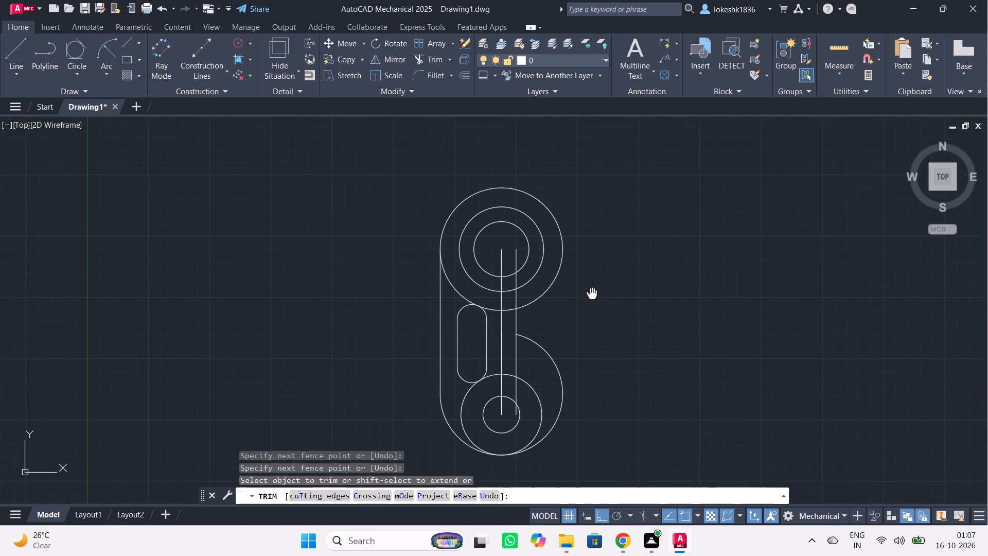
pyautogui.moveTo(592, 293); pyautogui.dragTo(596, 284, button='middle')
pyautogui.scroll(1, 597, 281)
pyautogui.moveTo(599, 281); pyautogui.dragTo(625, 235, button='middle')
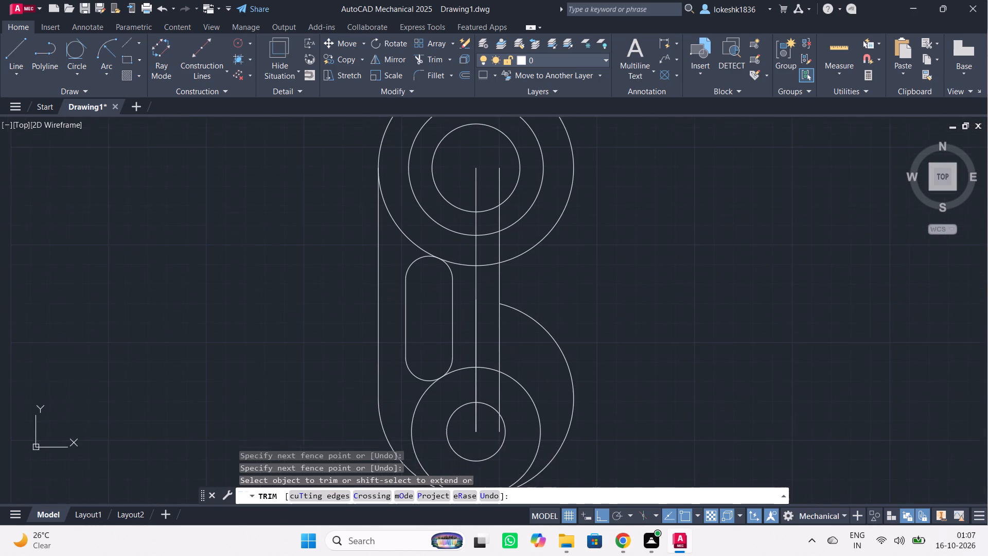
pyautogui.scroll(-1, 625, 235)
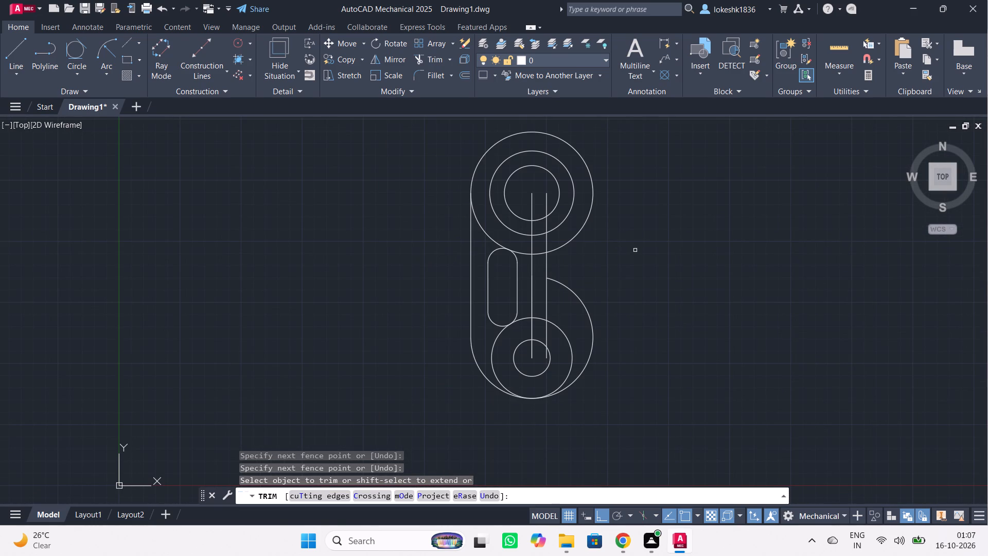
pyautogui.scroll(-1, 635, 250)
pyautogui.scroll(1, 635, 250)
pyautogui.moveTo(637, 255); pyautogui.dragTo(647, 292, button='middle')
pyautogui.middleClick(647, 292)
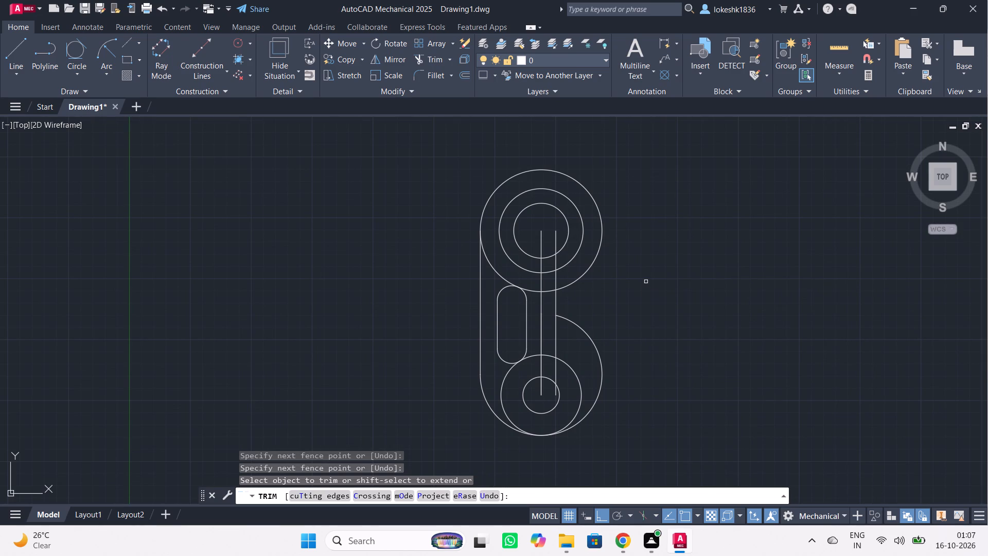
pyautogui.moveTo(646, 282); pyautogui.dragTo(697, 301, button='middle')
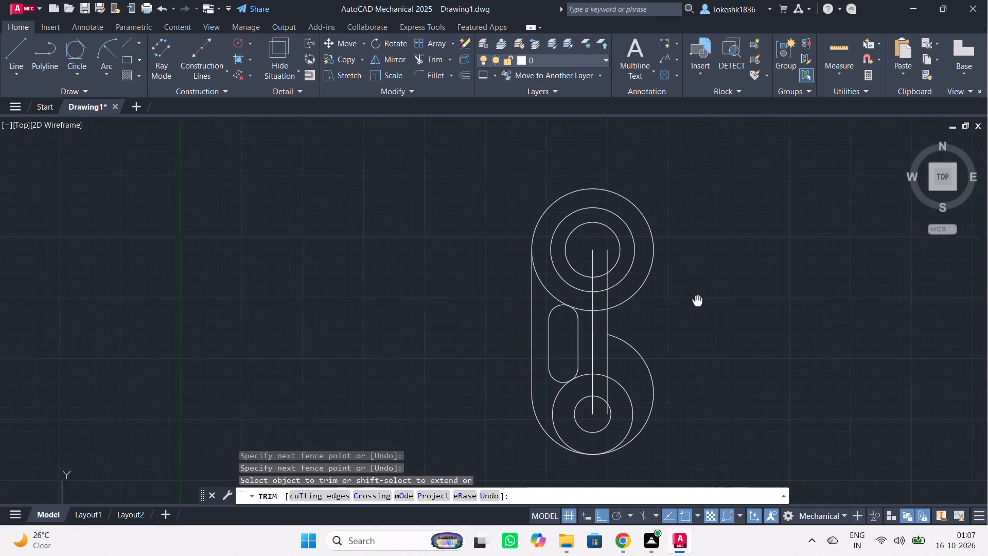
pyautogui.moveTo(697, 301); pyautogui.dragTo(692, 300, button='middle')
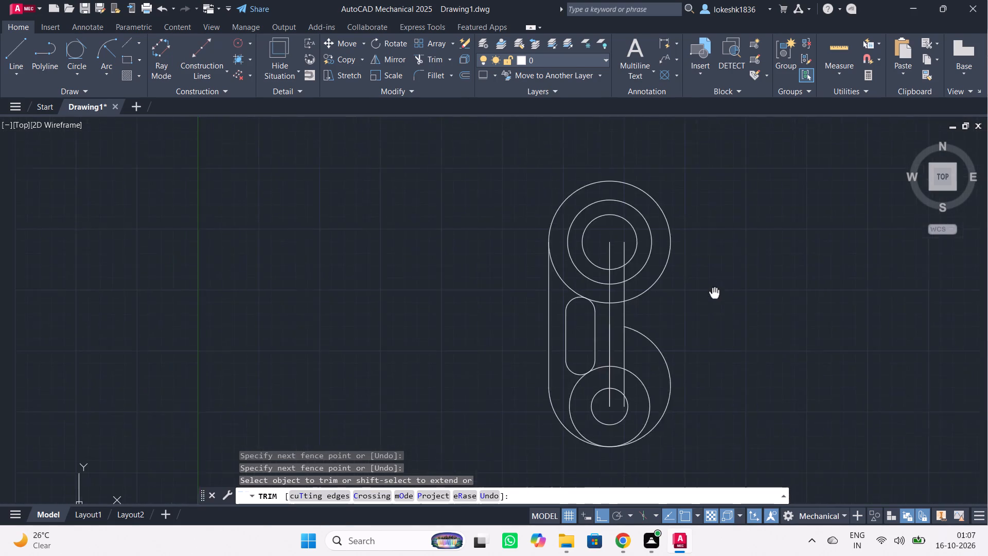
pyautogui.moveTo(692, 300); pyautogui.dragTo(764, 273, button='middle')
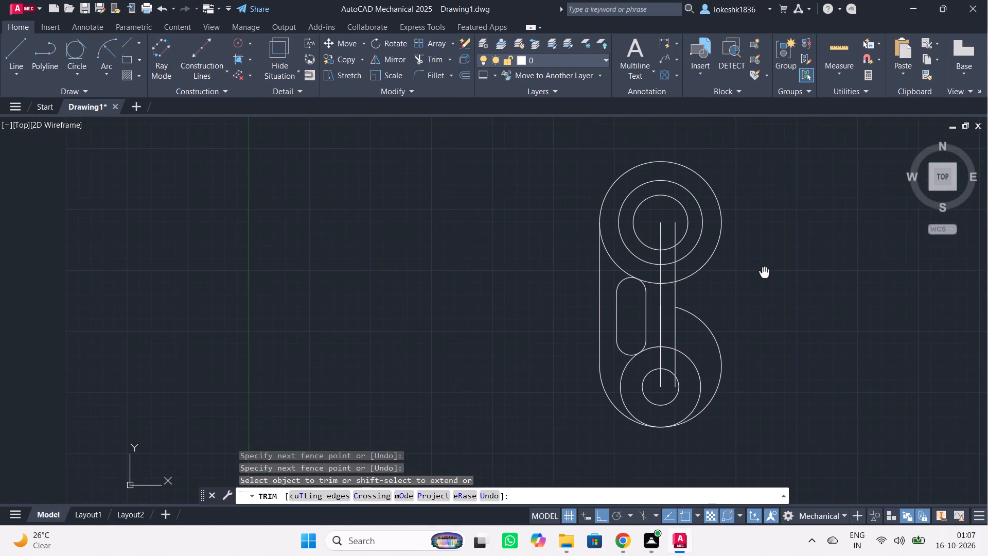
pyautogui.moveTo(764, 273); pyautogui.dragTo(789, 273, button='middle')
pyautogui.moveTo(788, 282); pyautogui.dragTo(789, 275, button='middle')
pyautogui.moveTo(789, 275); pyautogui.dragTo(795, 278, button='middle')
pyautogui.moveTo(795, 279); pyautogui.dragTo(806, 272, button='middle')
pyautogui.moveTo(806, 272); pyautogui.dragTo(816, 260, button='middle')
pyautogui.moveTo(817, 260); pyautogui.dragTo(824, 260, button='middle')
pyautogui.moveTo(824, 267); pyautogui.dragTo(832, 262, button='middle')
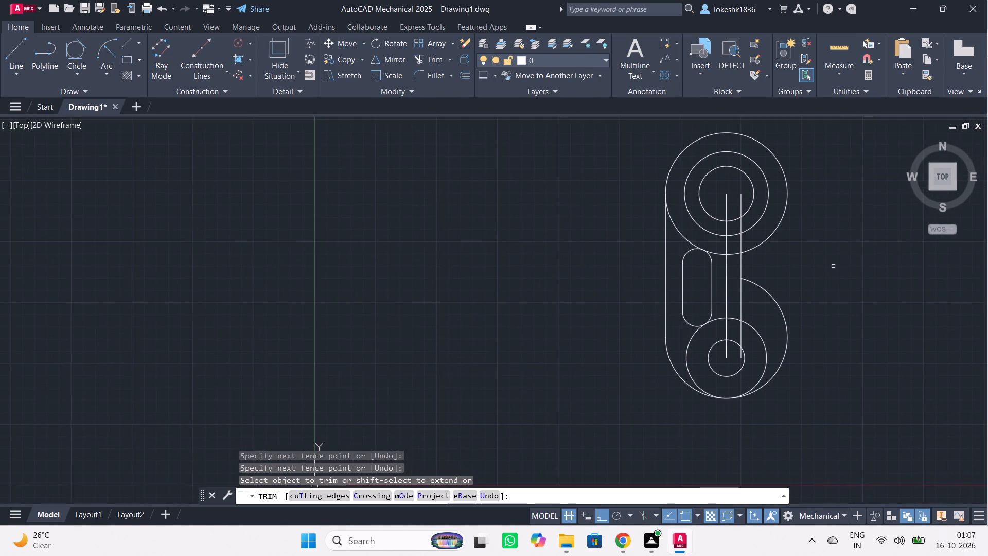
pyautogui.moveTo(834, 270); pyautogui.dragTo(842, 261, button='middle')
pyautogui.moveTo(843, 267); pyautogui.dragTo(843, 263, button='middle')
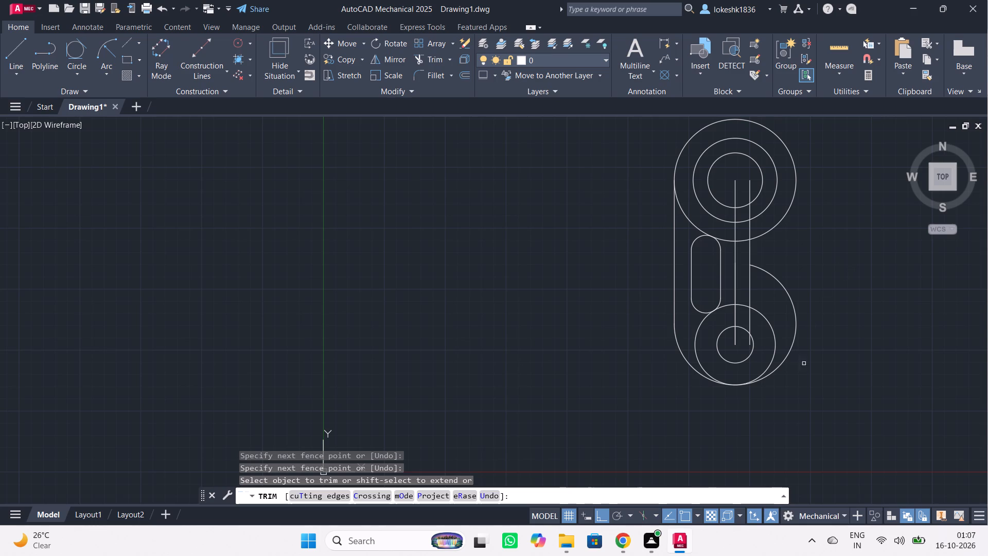
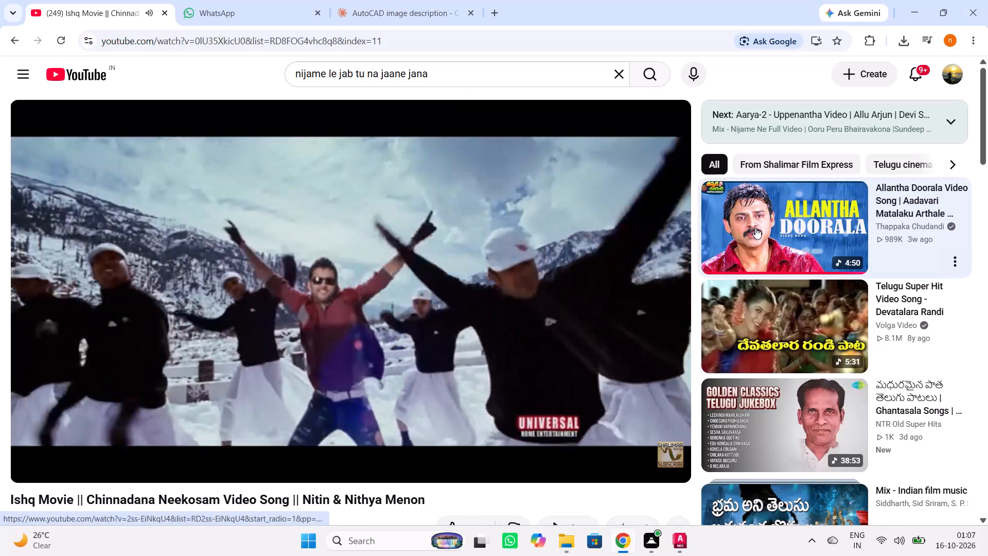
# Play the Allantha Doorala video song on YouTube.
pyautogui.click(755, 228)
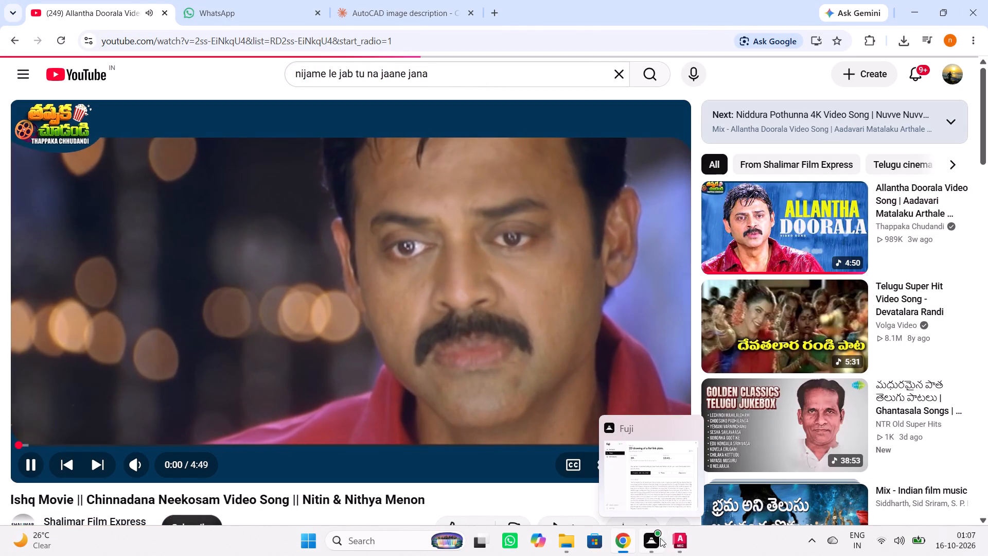
# Switch to AutoCAD Mechanical with the link plate drawing, Drawing1.dwg.
pyautogui.click(670, 468)
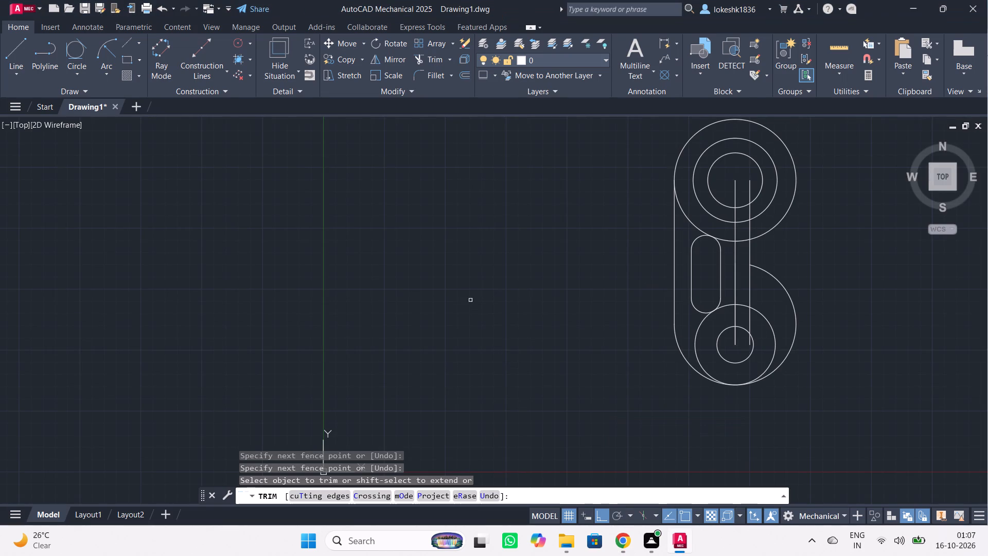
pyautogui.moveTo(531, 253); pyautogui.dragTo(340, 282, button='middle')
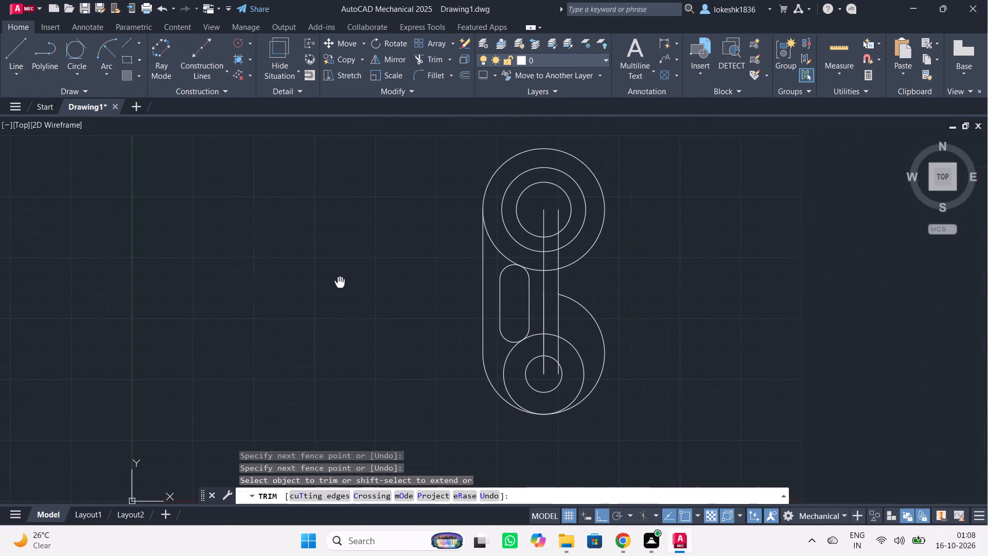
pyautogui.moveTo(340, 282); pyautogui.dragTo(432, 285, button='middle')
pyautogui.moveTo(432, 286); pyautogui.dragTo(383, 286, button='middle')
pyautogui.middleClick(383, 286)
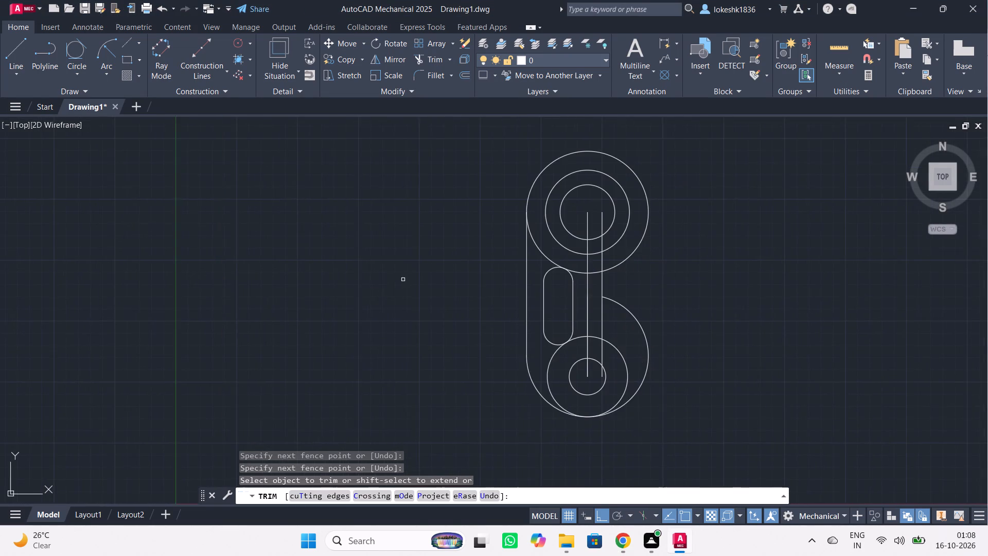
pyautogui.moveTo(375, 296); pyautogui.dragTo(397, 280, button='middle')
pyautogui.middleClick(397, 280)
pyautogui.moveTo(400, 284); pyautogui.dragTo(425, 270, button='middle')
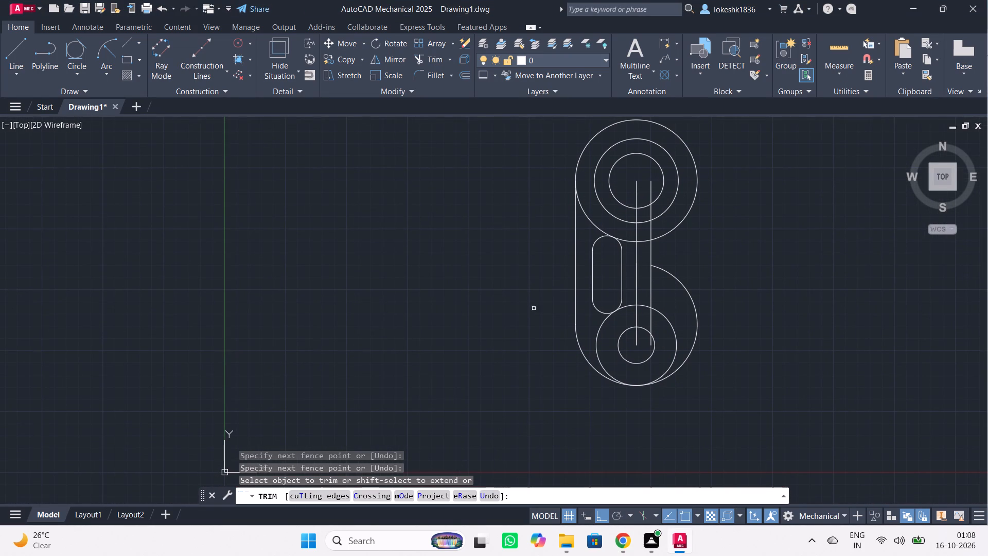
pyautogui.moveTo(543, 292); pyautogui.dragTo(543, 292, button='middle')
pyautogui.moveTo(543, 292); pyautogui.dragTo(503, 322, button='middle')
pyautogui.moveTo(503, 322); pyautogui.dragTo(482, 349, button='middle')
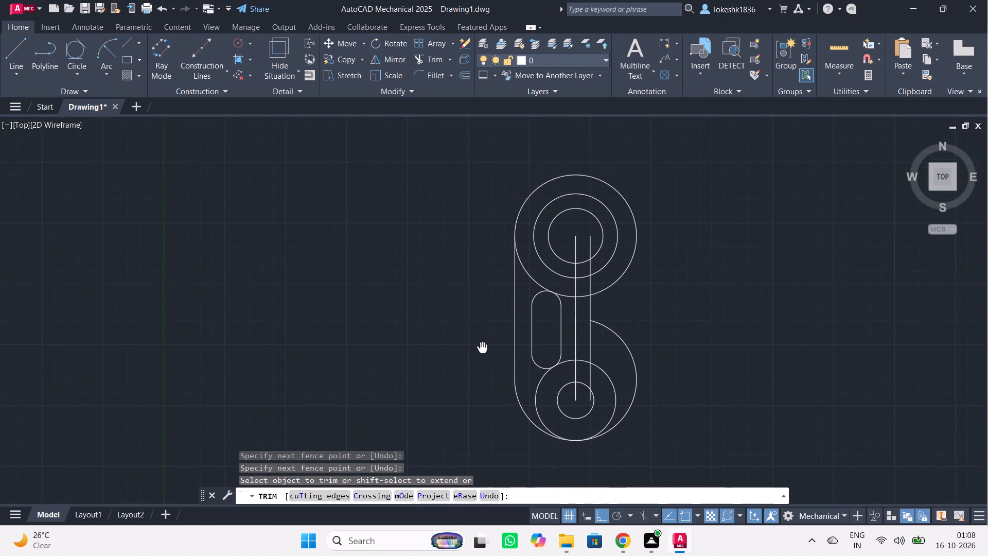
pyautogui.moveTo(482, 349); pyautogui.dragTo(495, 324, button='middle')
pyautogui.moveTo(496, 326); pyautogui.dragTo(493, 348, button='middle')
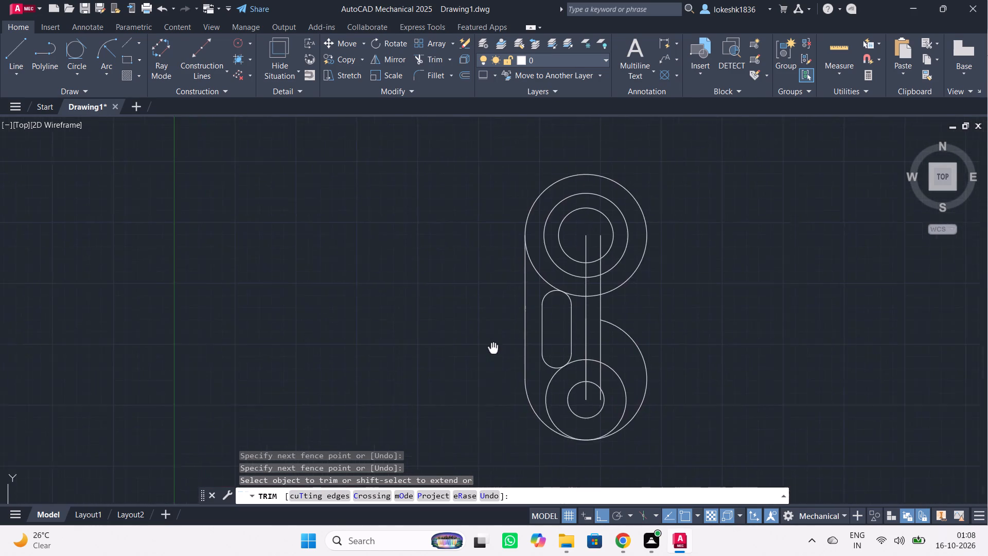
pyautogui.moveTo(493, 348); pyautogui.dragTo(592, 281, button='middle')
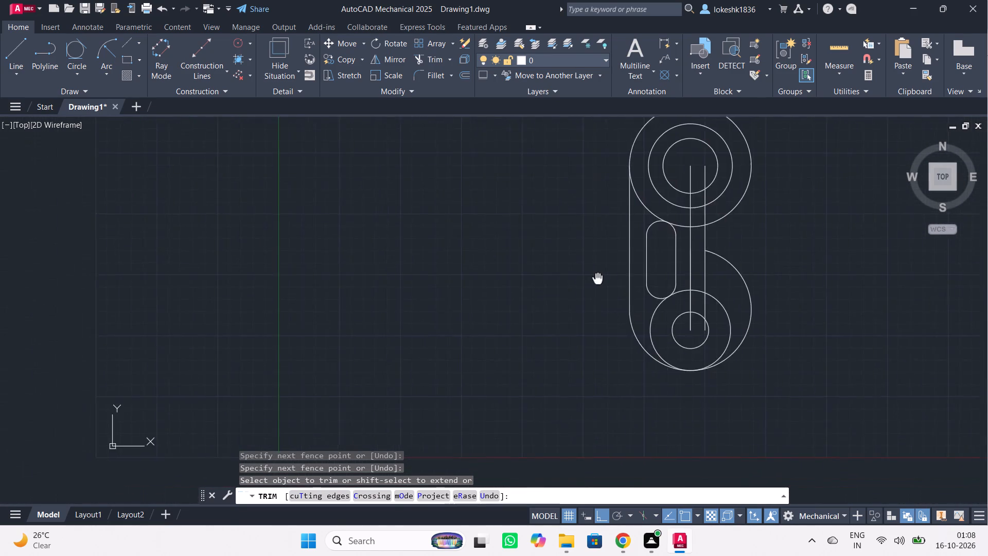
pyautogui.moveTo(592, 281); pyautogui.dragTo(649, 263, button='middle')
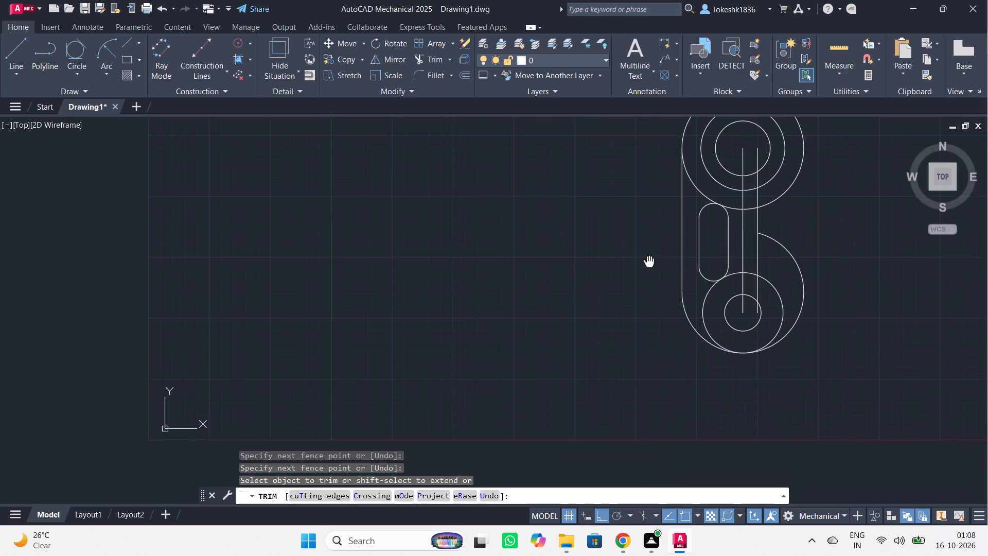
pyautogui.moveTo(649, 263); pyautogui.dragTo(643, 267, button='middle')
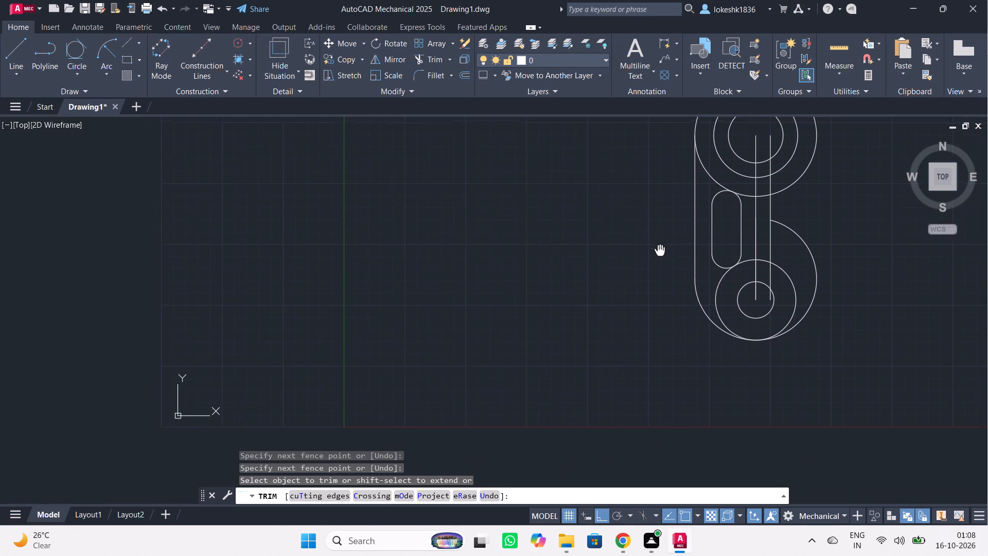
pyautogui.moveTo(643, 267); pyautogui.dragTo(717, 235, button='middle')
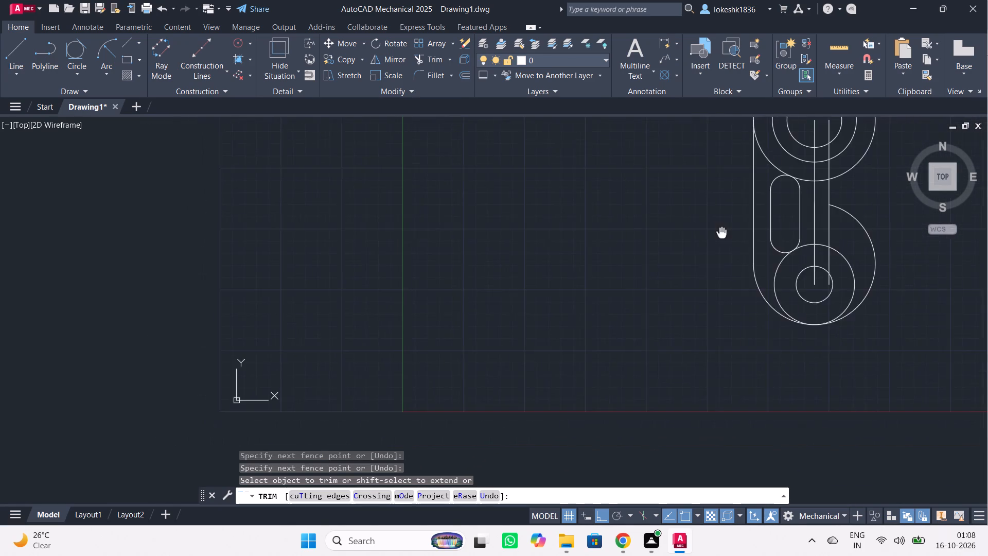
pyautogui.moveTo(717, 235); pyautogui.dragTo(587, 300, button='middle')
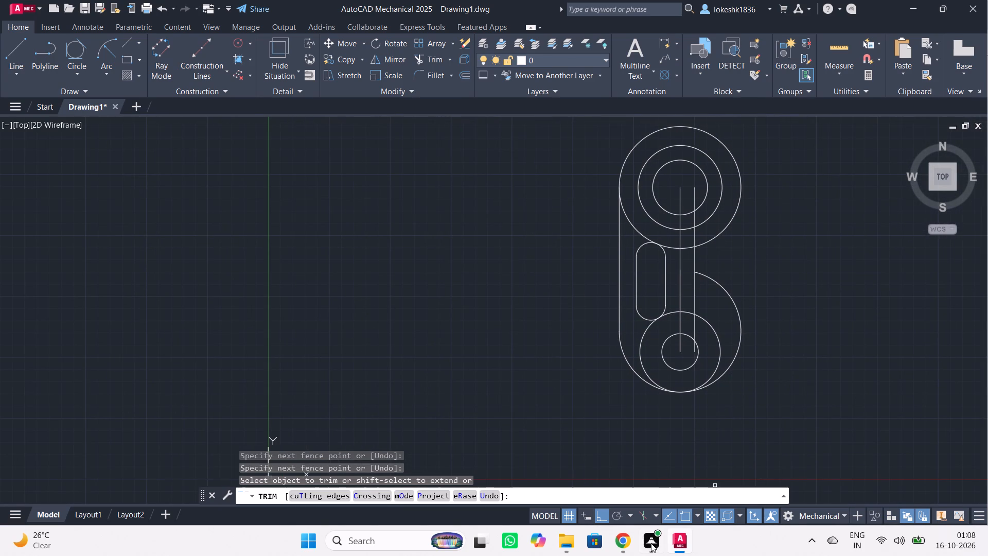
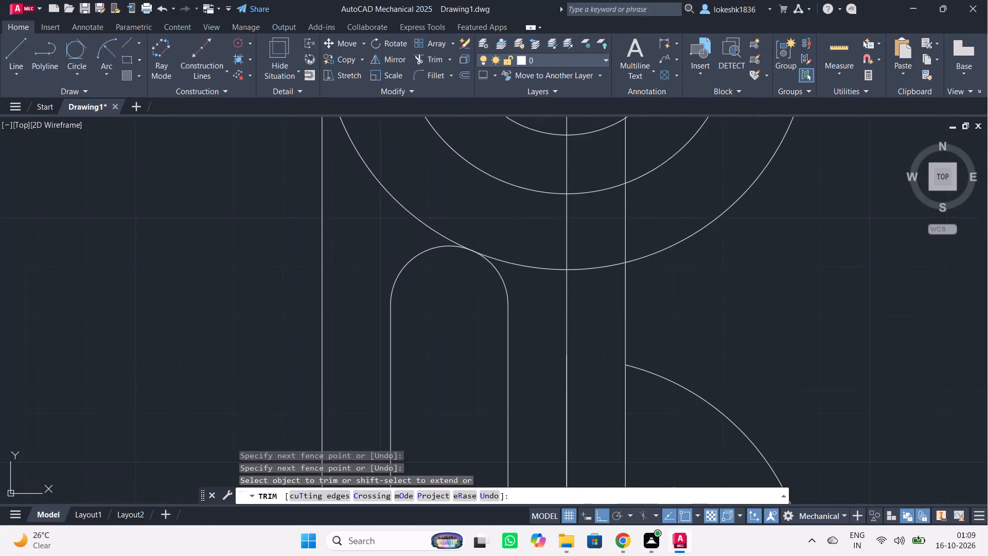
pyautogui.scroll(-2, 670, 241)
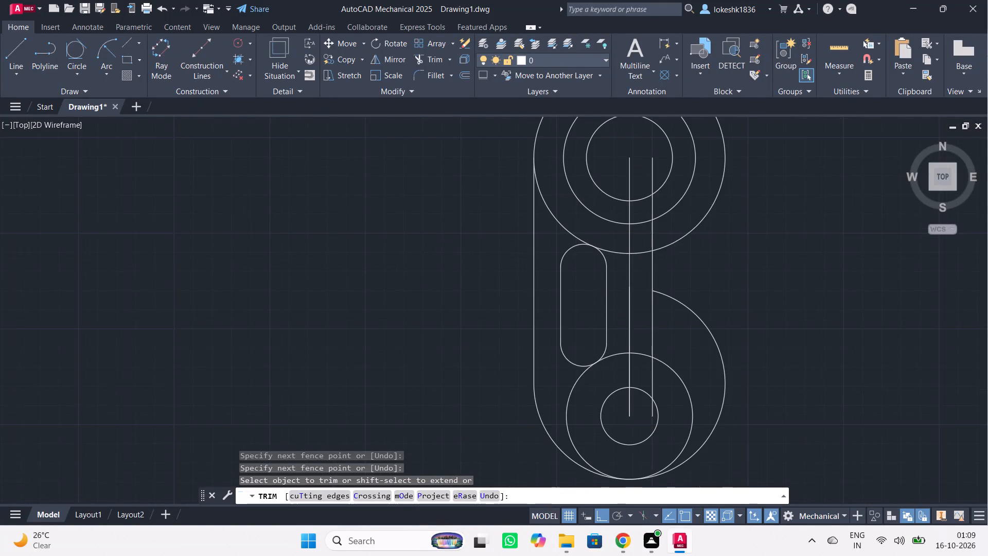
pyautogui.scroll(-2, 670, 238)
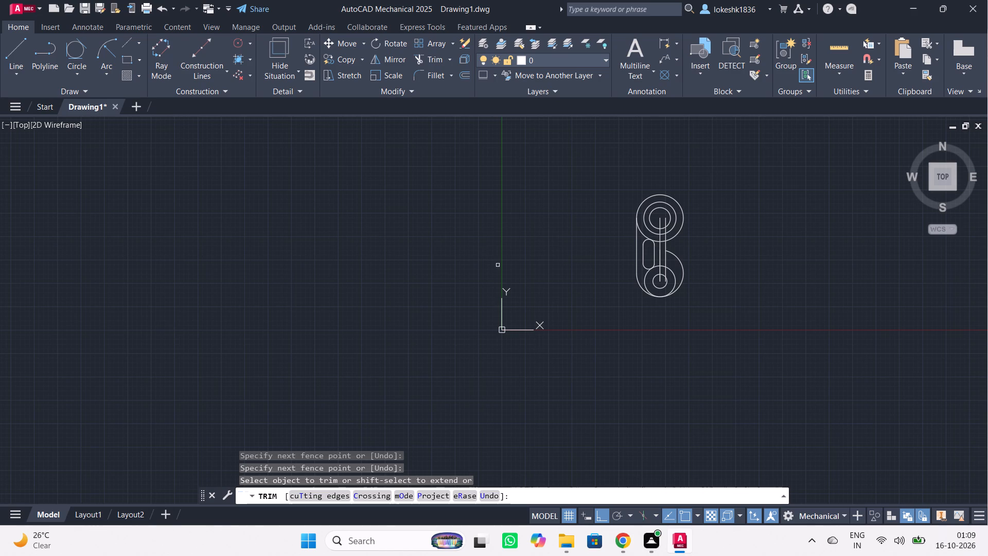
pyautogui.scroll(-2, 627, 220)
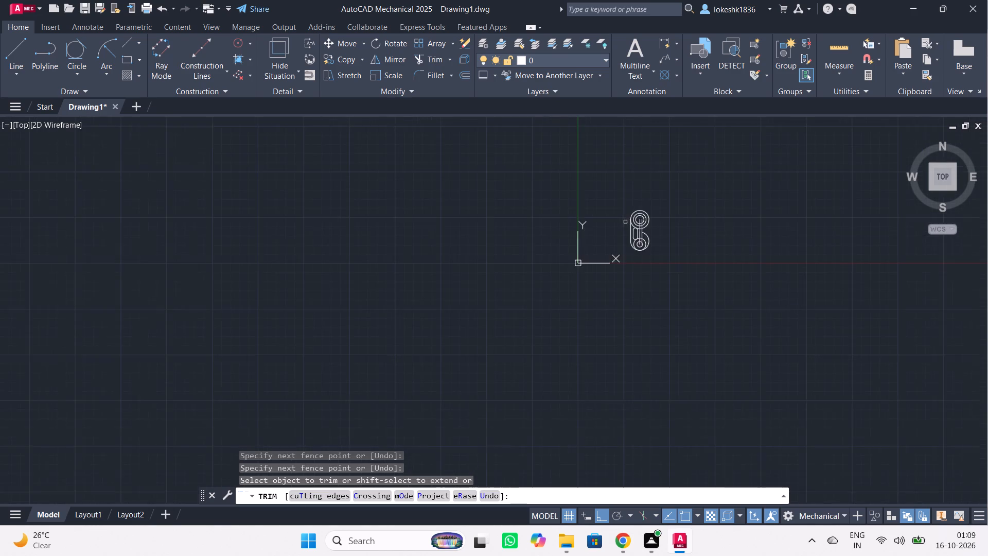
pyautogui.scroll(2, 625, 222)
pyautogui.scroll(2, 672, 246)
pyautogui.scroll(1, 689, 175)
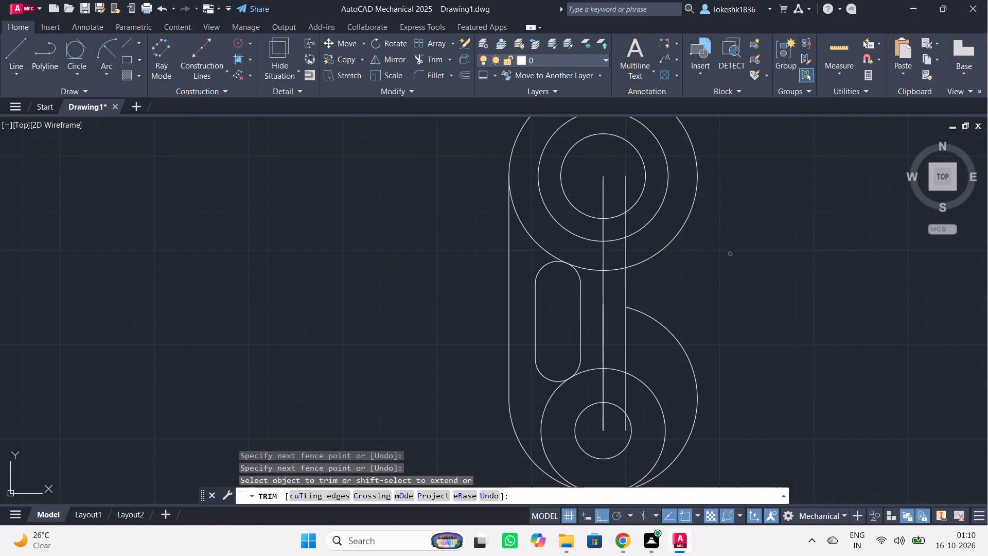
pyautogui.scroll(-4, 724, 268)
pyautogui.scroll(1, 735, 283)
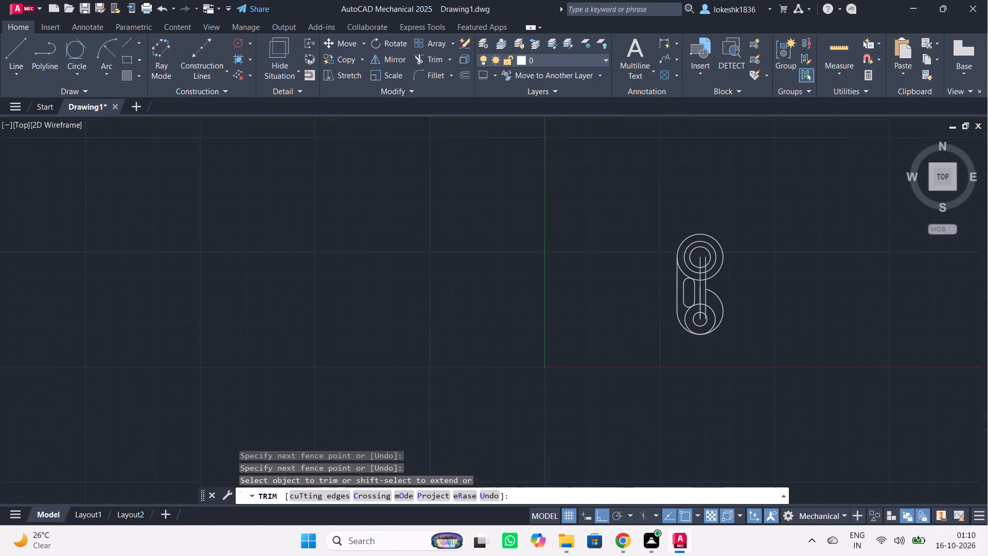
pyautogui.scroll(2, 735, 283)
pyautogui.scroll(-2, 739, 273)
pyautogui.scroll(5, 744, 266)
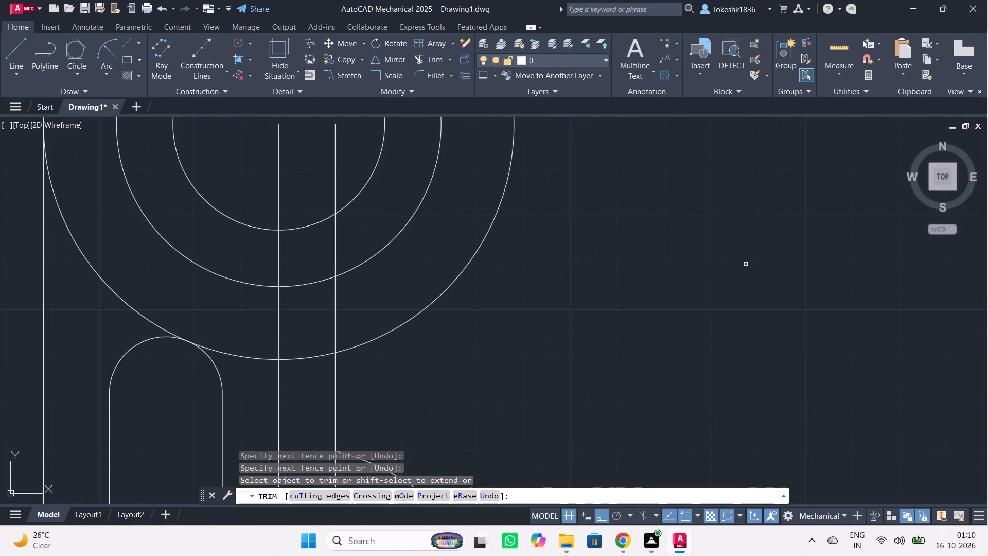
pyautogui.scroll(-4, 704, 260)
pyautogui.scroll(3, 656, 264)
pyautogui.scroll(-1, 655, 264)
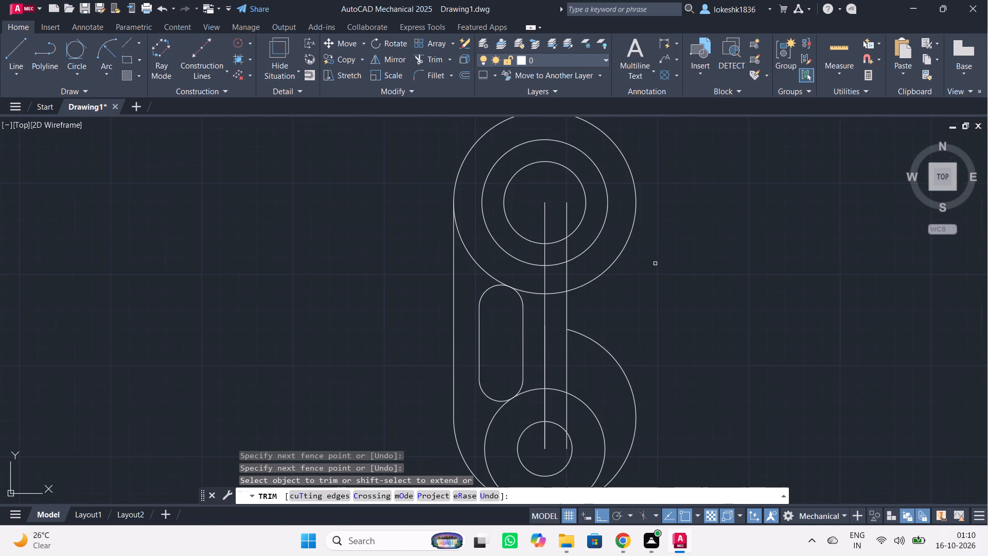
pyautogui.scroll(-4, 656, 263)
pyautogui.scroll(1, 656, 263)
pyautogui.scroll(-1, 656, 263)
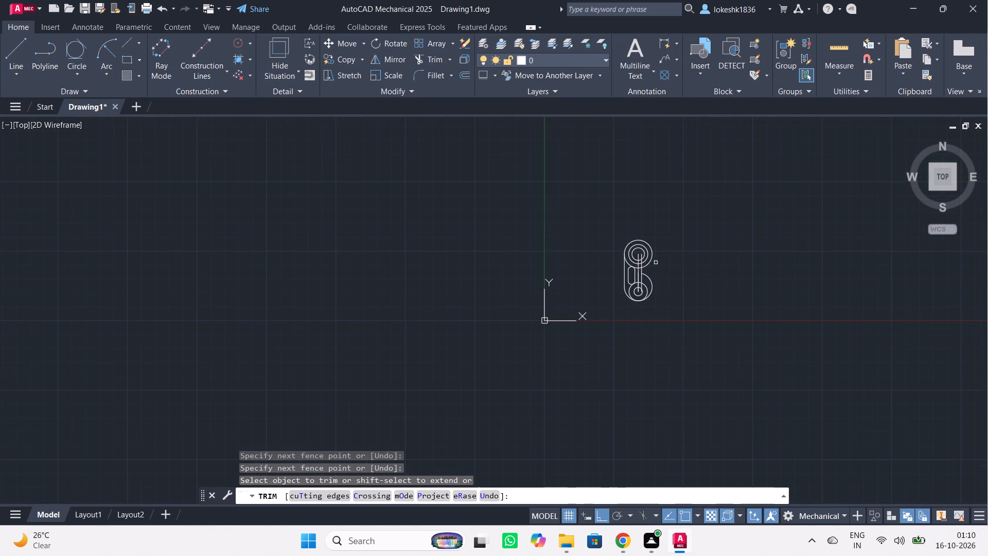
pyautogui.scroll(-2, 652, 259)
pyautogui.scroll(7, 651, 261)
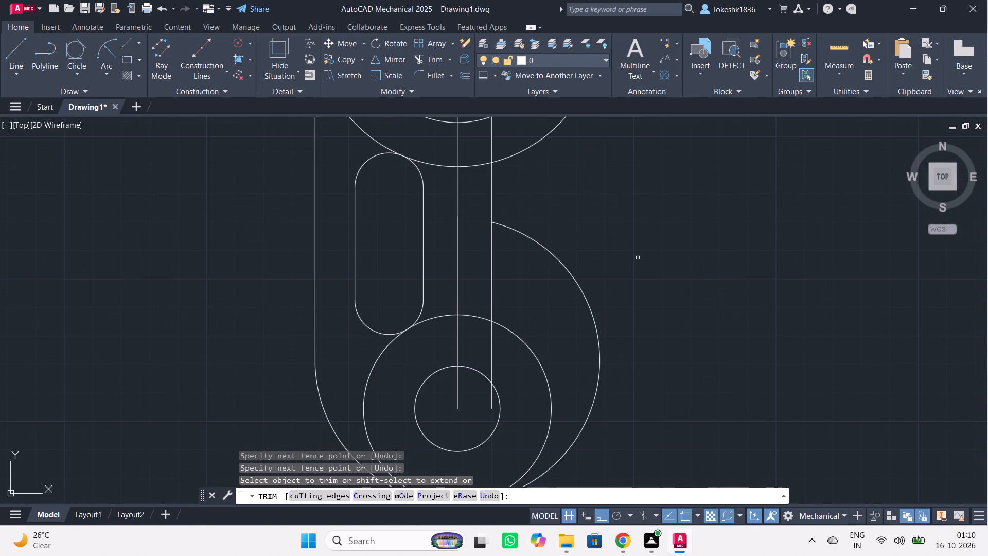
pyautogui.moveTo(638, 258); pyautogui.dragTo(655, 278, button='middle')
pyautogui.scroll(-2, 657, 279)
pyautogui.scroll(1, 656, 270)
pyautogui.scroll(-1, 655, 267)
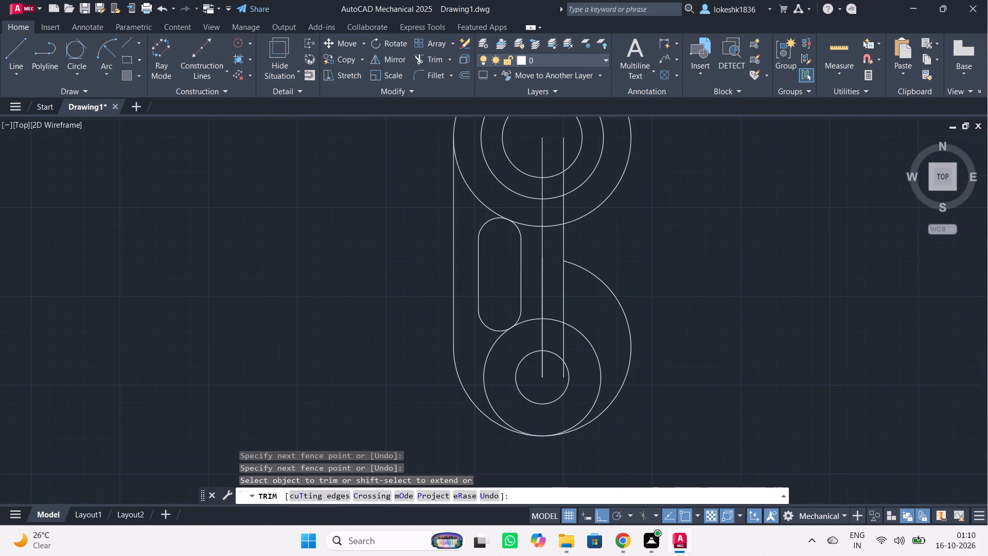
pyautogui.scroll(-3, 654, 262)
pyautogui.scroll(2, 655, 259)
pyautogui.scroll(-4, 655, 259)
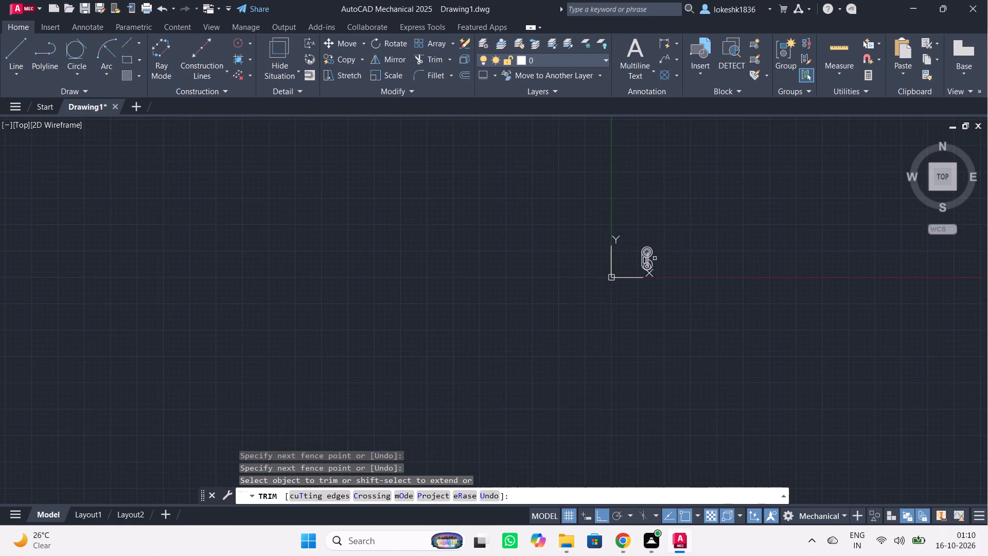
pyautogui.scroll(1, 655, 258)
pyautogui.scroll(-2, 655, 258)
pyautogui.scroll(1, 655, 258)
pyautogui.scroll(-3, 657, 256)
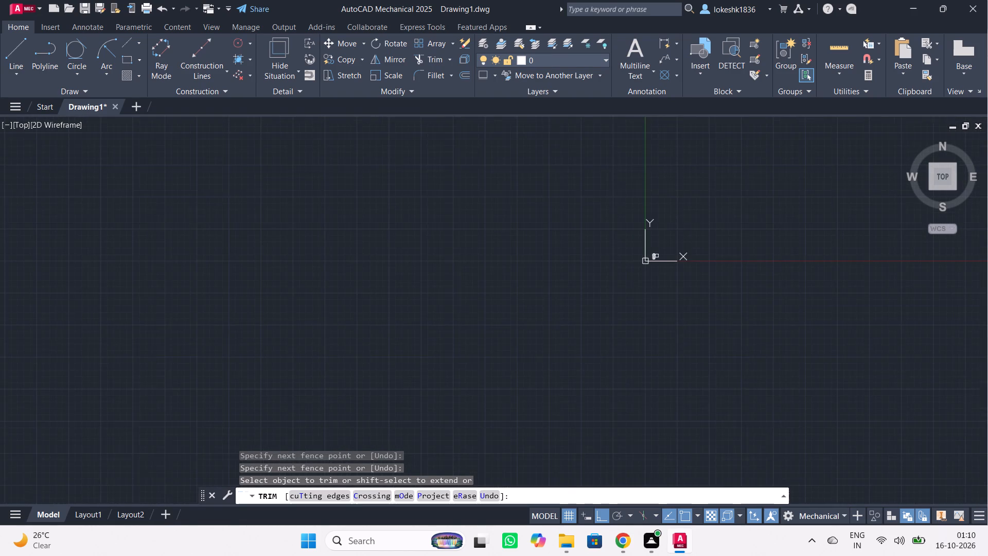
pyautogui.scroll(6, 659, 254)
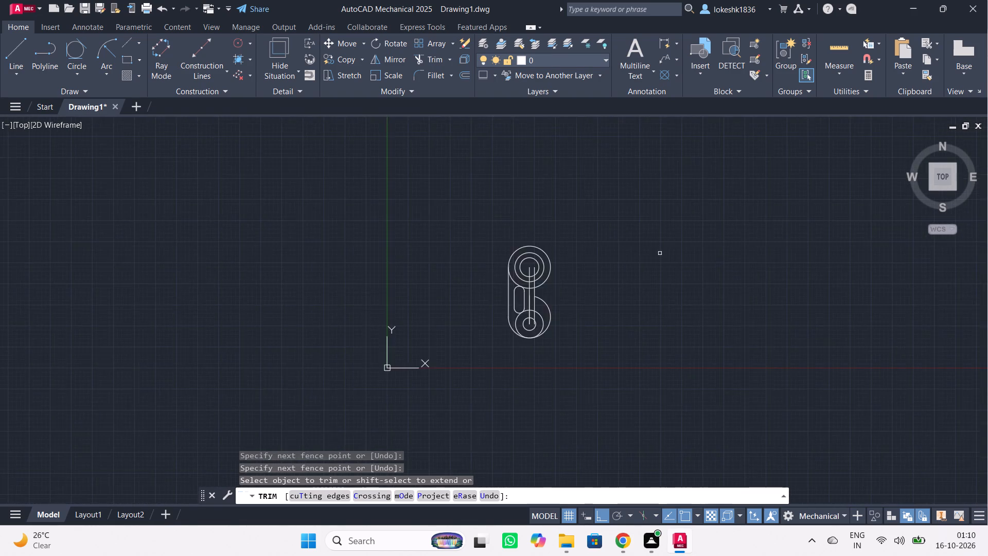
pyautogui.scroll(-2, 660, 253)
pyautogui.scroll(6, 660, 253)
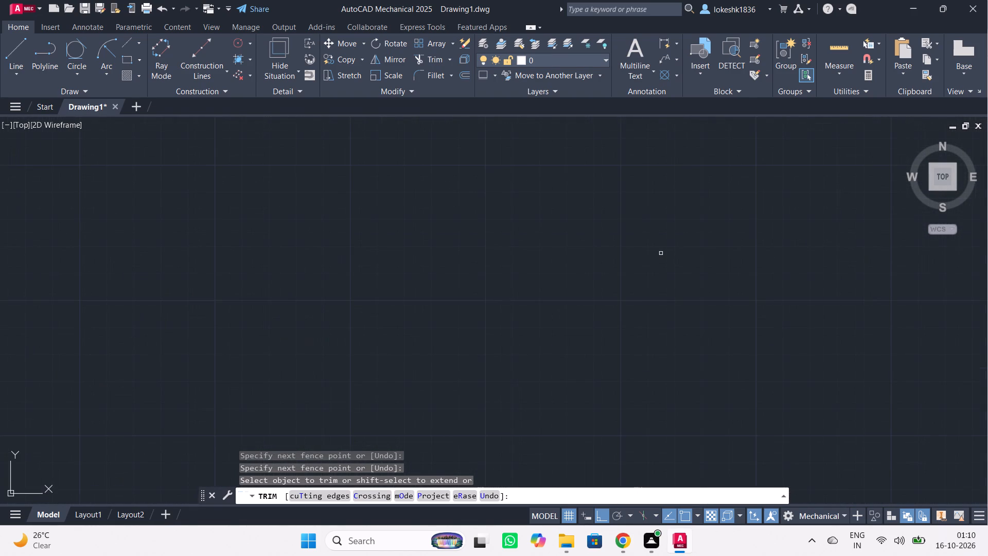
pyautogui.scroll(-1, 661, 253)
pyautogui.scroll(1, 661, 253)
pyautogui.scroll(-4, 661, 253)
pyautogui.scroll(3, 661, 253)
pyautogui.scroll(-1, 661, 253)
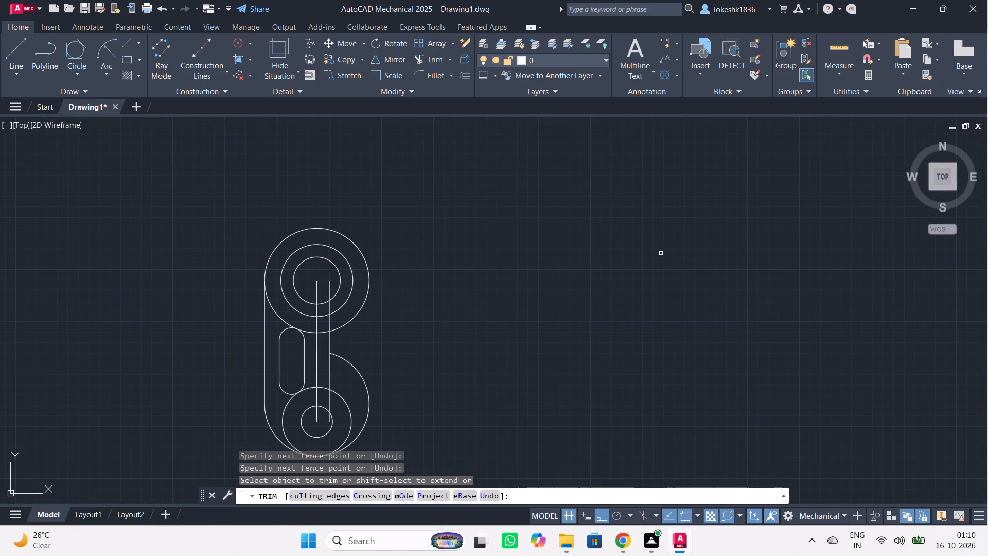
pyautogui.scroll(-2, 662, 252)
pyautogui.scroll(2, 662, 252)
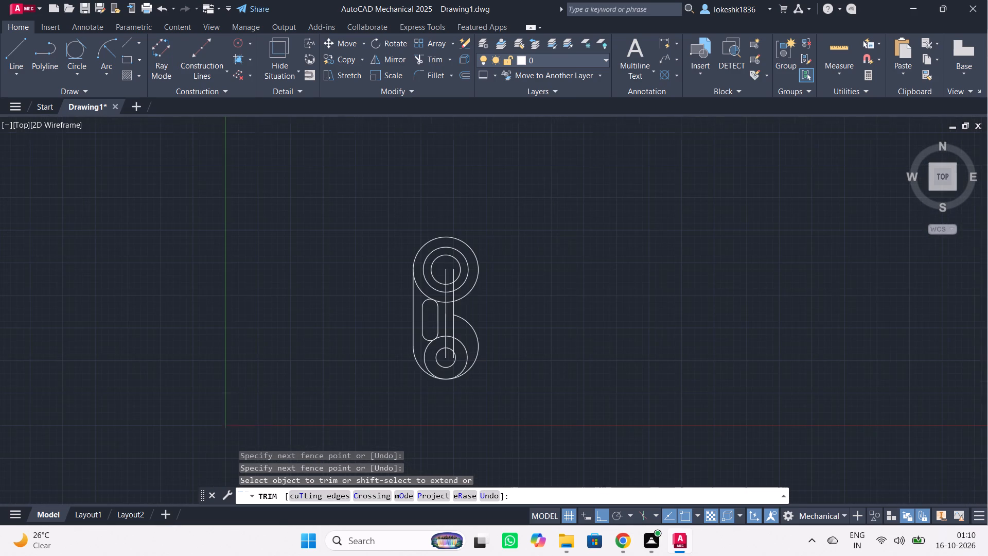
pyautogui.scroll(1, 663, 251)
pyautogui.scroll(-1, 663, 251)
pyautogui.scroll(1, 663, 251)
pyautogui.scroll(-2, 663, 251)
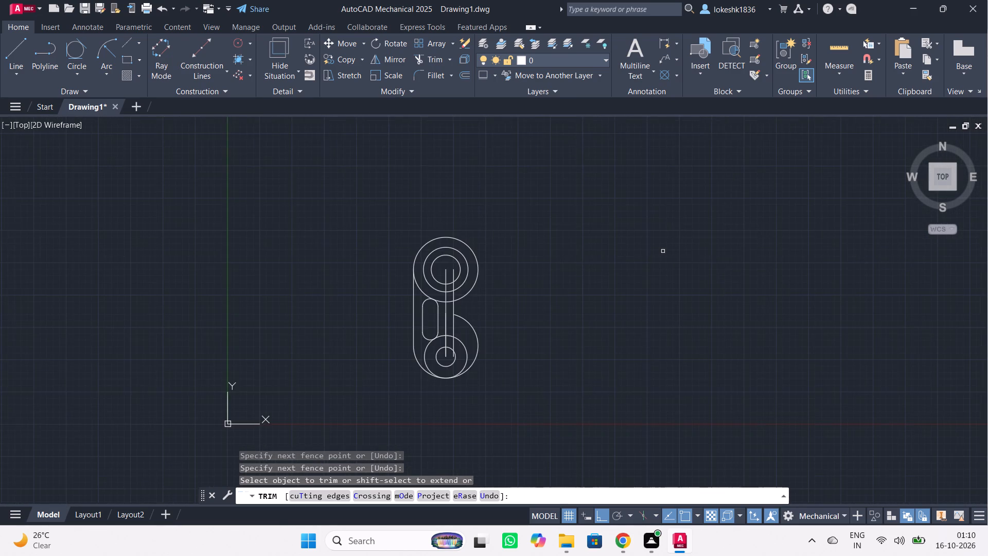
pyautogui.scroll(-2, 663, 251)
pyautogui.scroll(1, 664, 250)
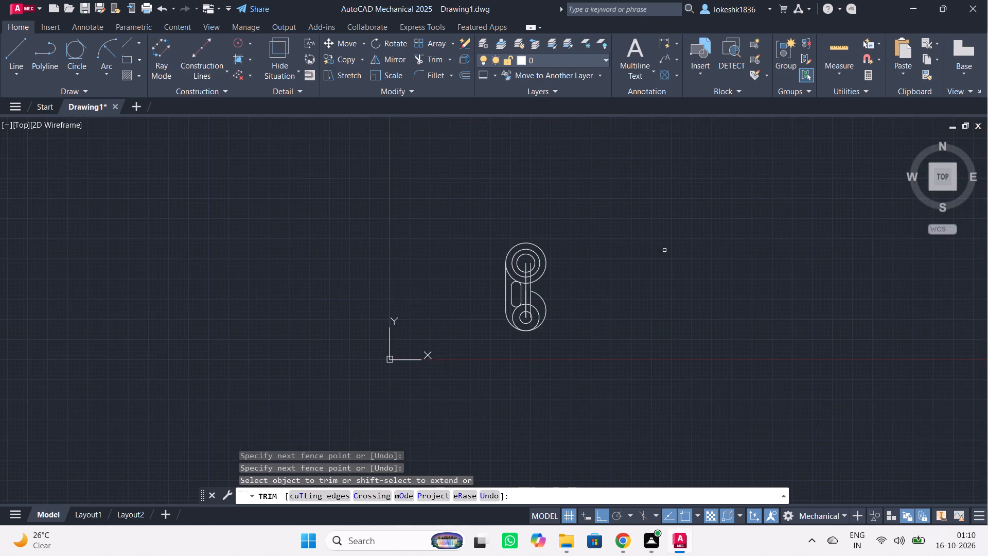
# Trim the vertical line just right of the centre line back to the upper boss's outer circle, removing its segments inside the three circles.
pyautogui.scroll(2, 665, 250)
pyautogui.scroll(1, 495, 274)
pyautogui.scroll(1, 432, 279)
pyautogui.moveTo(432, 279); pyautogui.dragTo(443, 280, button='middle')
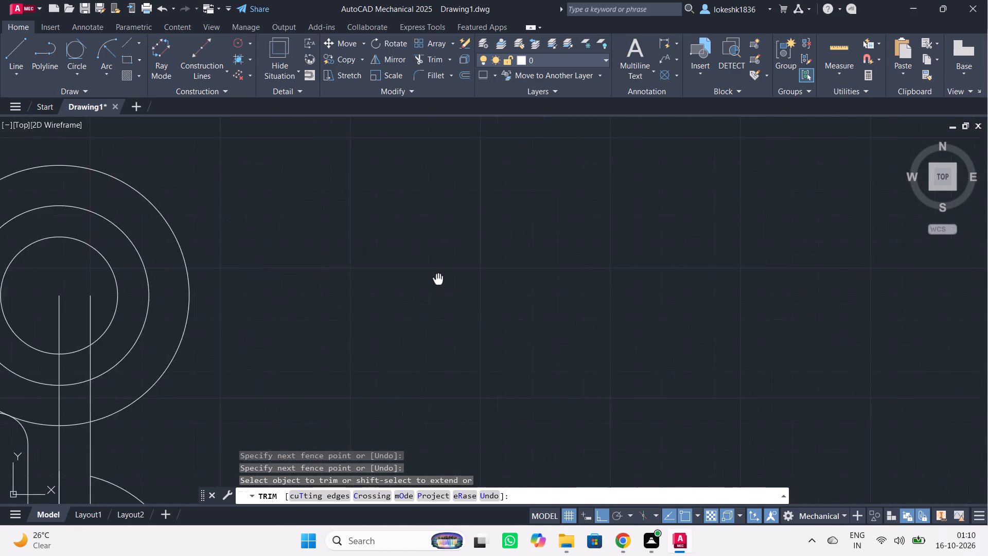
pyautogui.moveTo(443, 280); pyautogui.dragTo(683, 236, button='middle')
pyautogui.scroll(-1, 541, 287)
pyautogui.scroll(1, 533, 307)
pyautogui.moveTo(534, 309); pyautogui.dragTo(537, 306, button='middle')
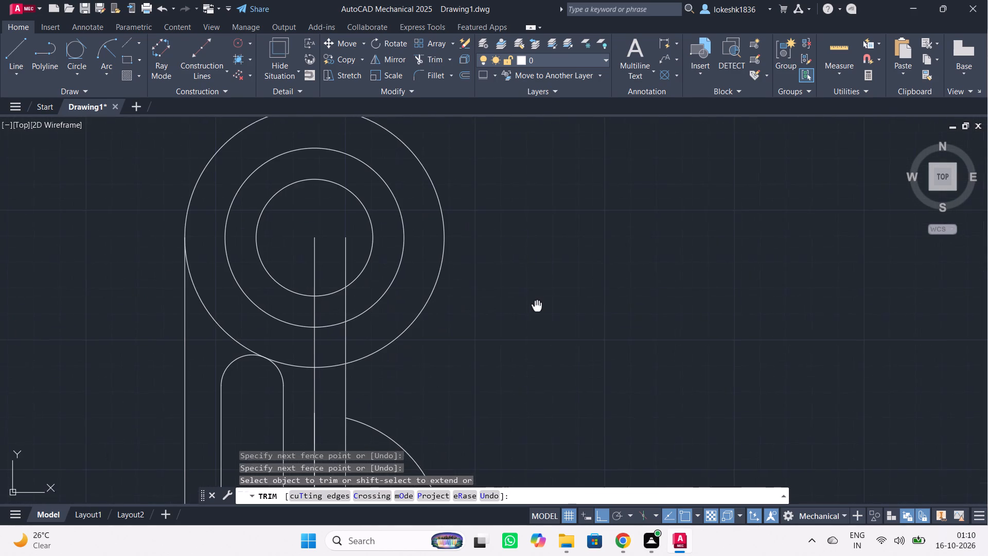
pyautogui.moveTo(537, 306); pyautogui.dragTo(664, 269, button='middle')
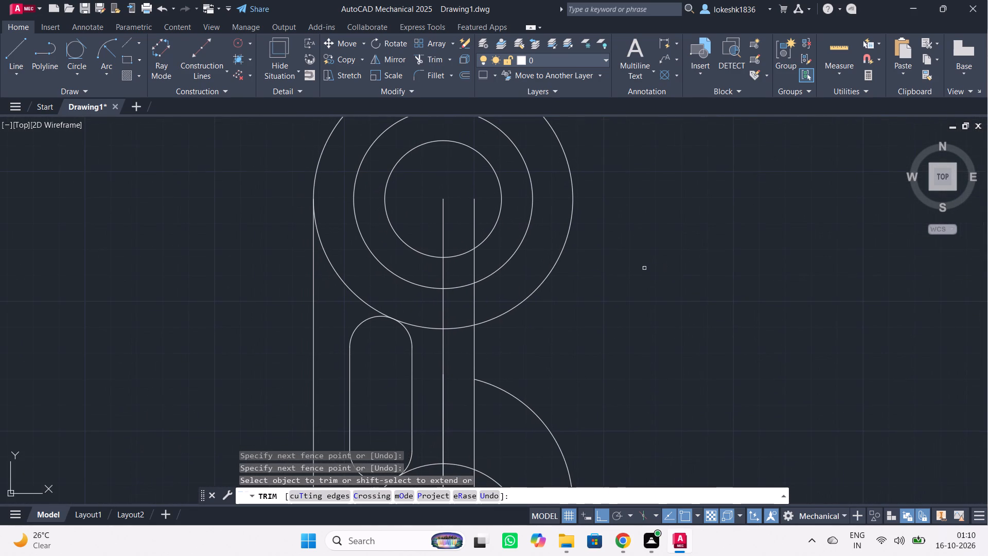
pyautogui.click(474, 223)
pyautogui.click(476, 260)
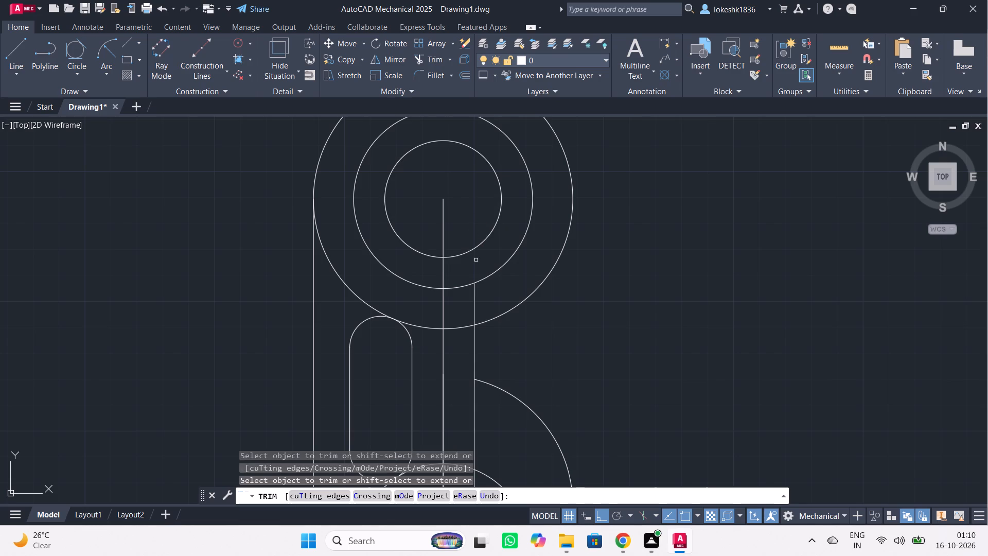
pyautogui.click(477, 305)
pyautogui.click(473, 304)
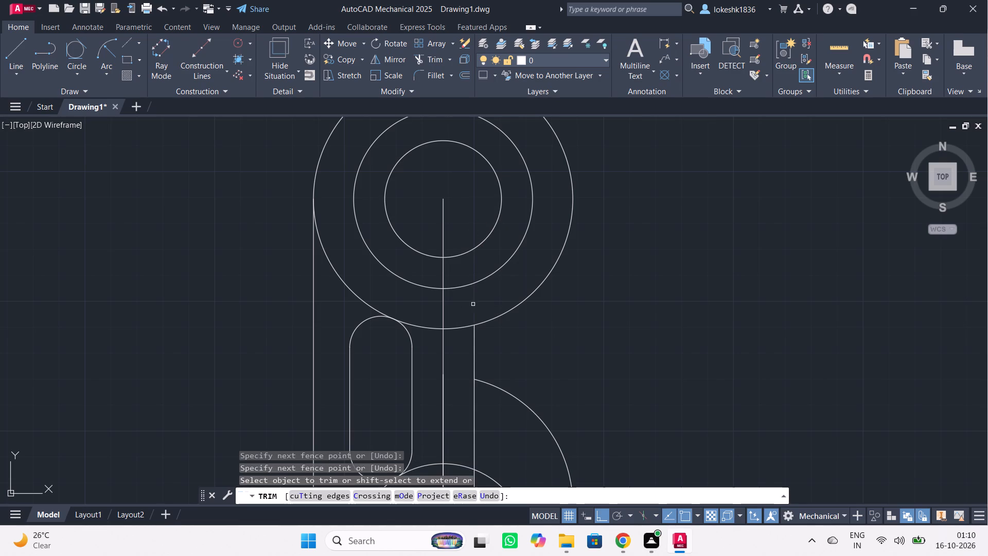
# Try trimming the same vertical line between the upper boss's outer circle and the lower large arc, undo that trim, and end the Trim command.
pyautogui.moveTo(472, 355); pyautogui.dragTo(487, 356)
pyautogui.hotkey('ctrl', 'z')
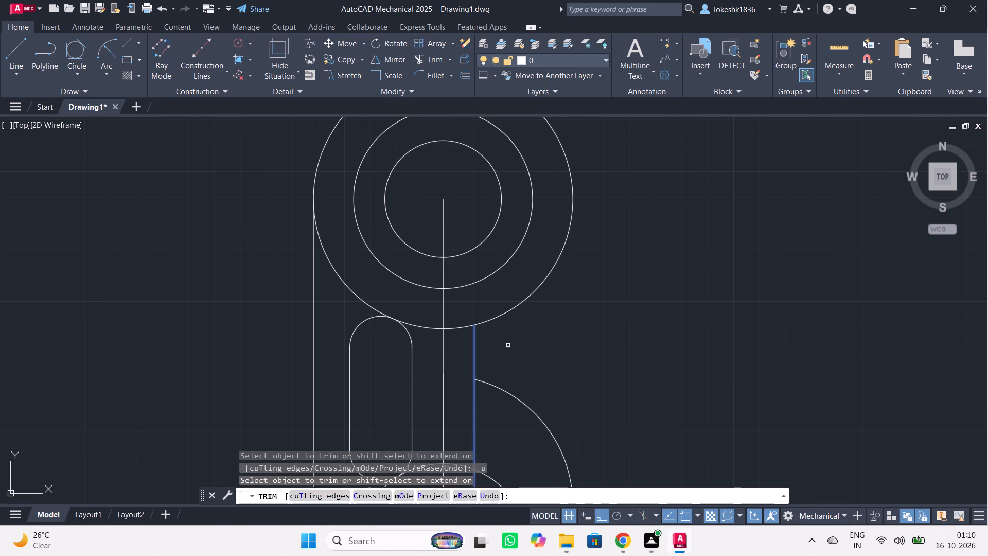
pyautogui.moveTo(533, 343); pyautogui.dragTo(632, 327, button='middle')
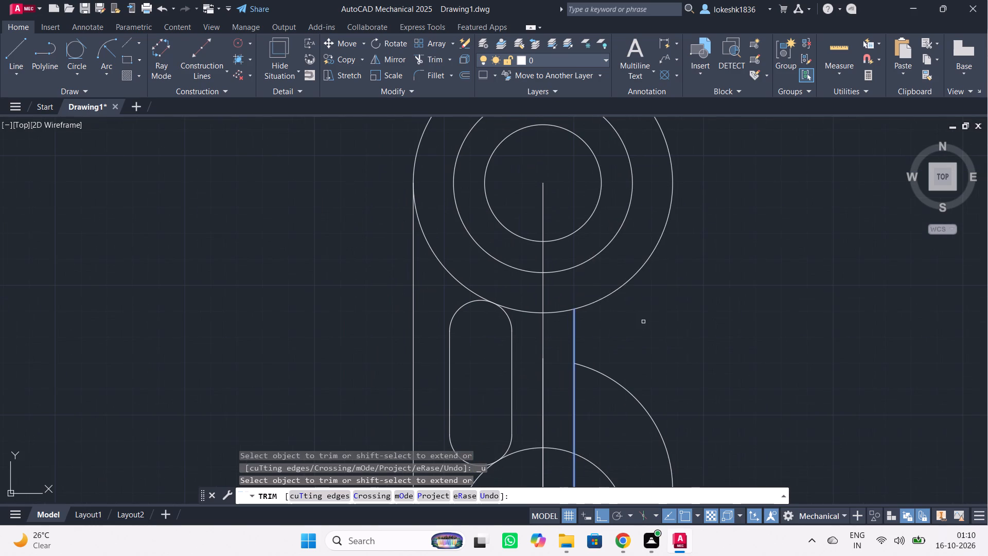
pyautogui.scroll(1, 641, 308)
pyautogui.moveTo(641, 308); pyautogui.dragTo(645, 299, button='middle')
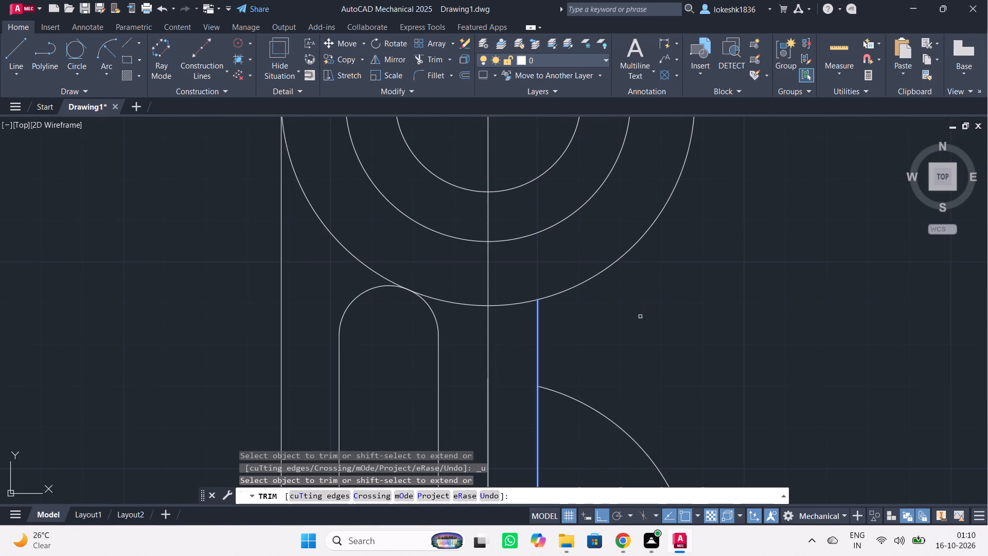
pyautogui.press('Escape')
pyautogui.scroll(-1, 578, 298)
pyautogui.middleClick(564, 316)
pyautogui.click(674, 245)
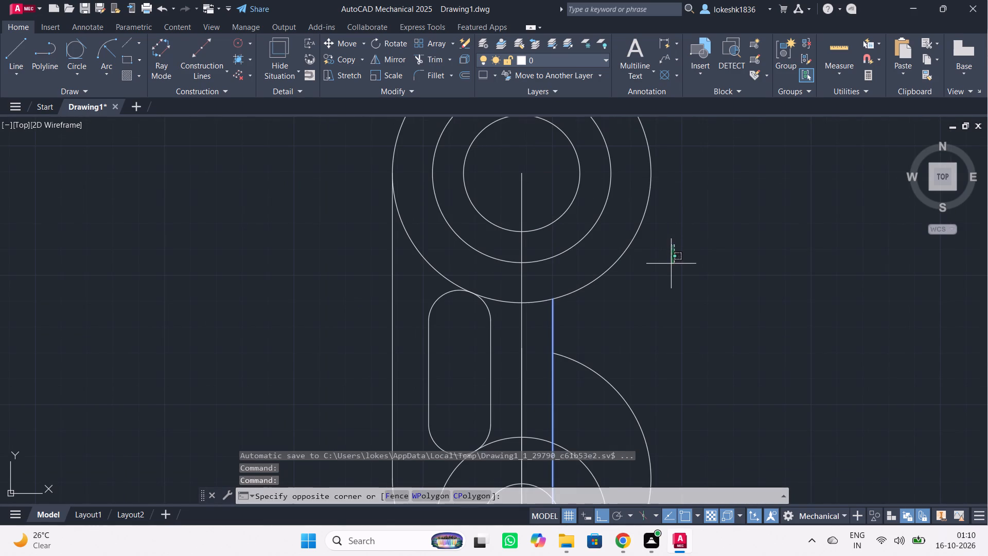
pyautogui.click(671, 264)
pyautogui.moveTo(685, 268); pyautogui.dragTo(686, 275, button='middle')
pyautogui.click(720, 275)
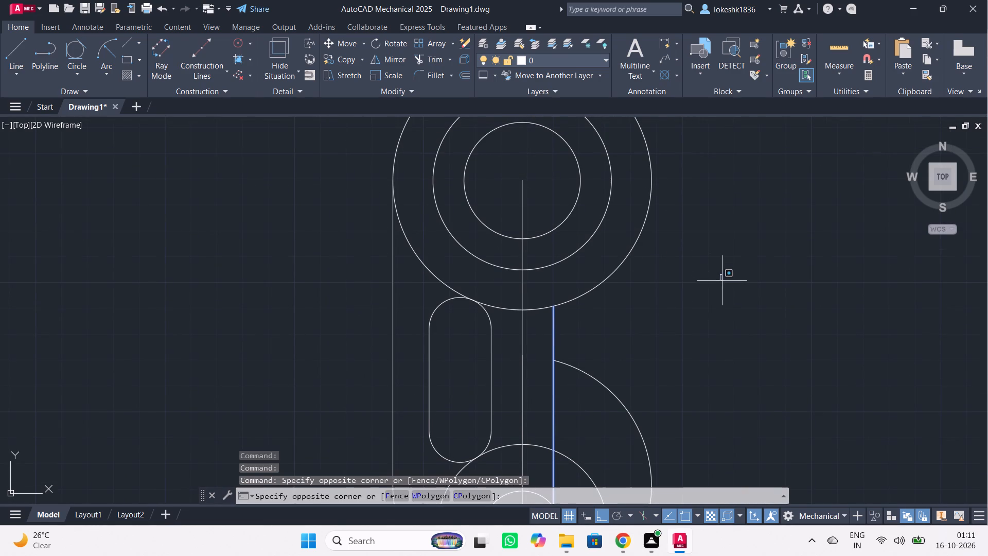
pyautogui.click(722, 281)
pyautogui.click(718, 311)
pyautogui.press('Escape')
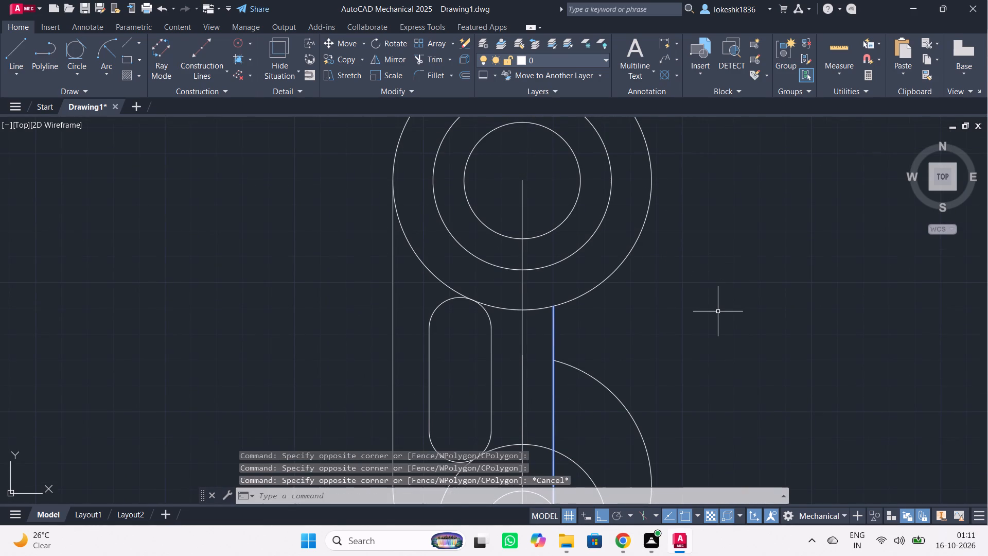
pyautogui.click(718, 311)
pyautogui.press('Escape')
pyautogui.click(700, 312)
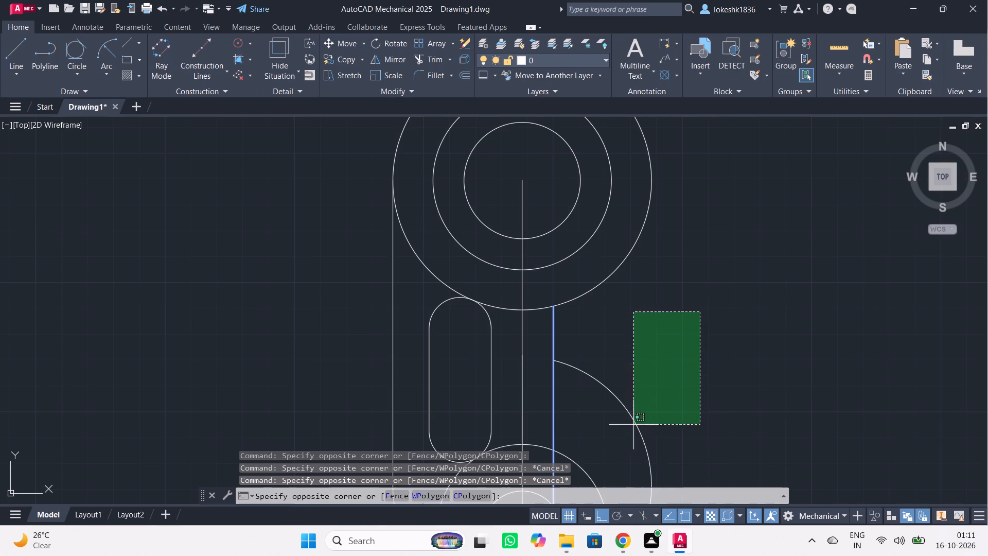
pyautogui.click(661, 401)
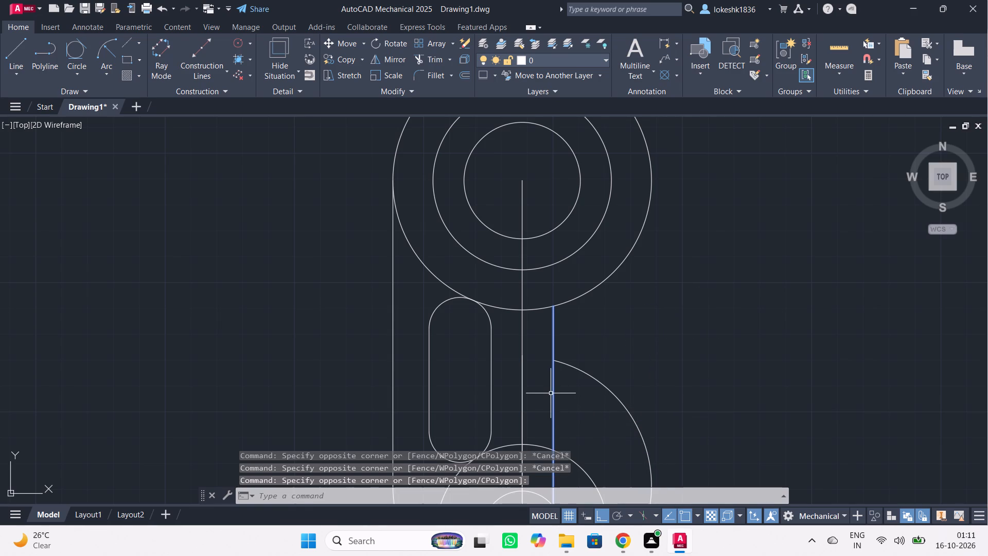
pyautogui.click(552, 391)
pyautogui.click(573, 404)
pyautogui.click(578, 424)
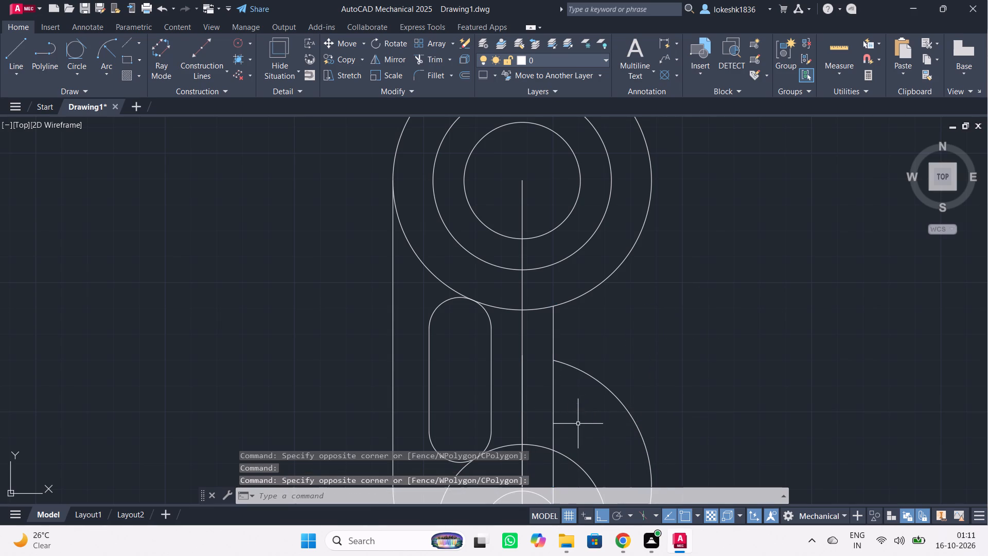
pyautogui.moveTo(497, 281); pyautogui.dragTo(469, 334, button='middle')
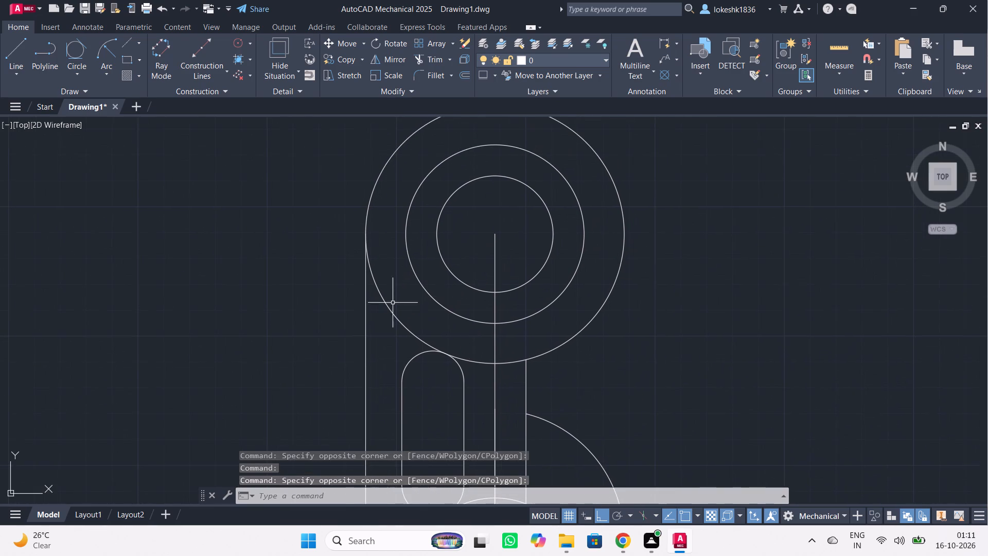
# Draw a line from the upper boss's centre 65 horizontally to the right, continuing 18 vertically upward.
pyautogui.click(16, 56)
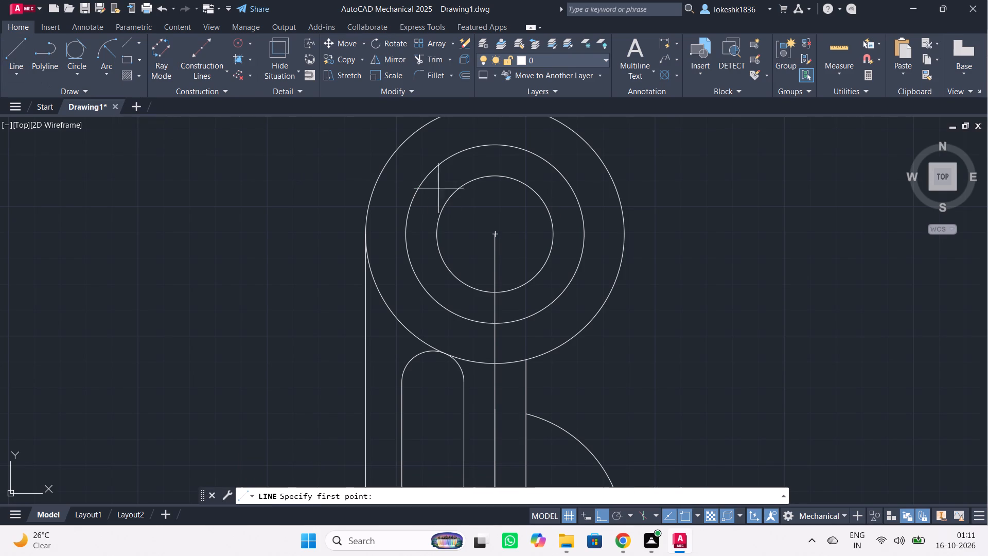
pyautogui.click(493, 232)
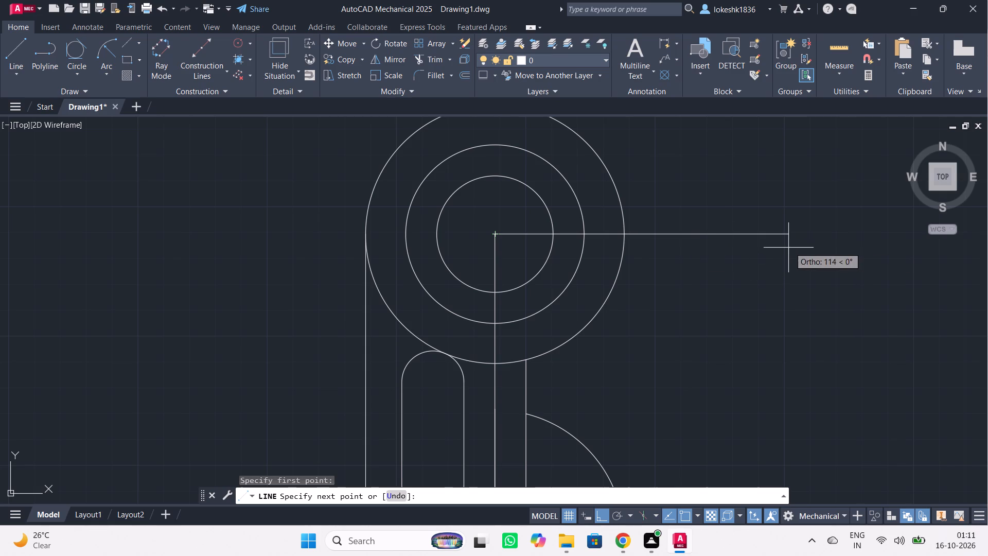
pyautogui.write('65')
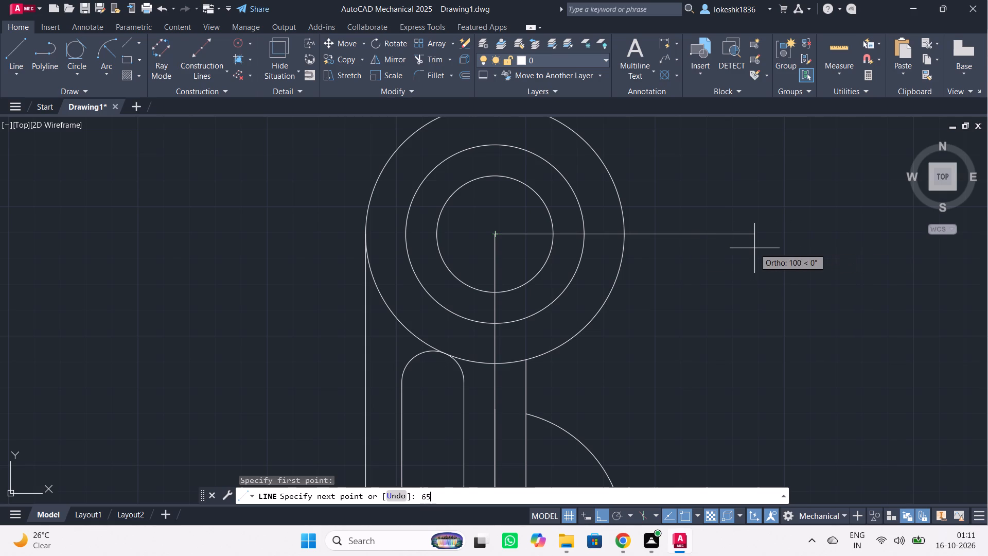
pyautogui.press('Return')
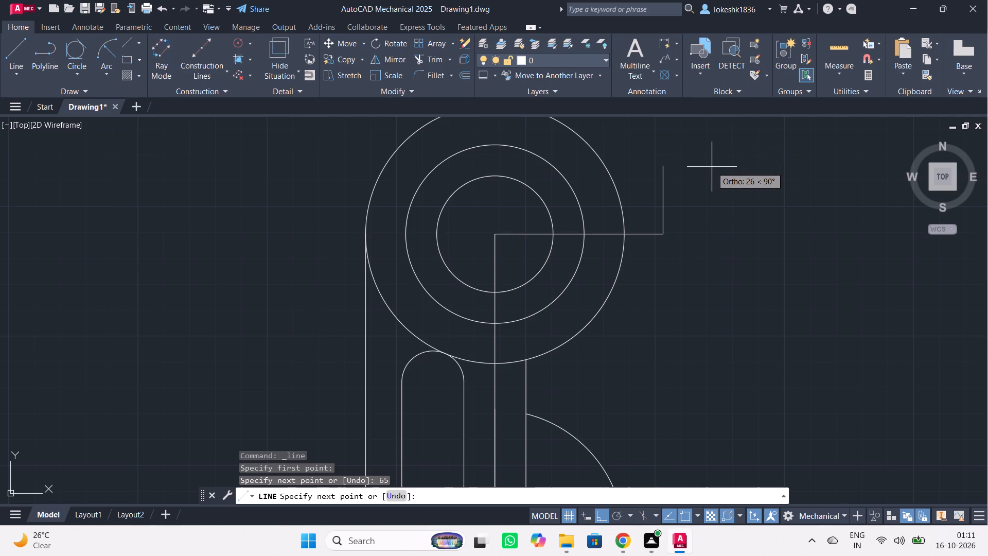
pyautogui.write('18')
pyautogui.press('Return')
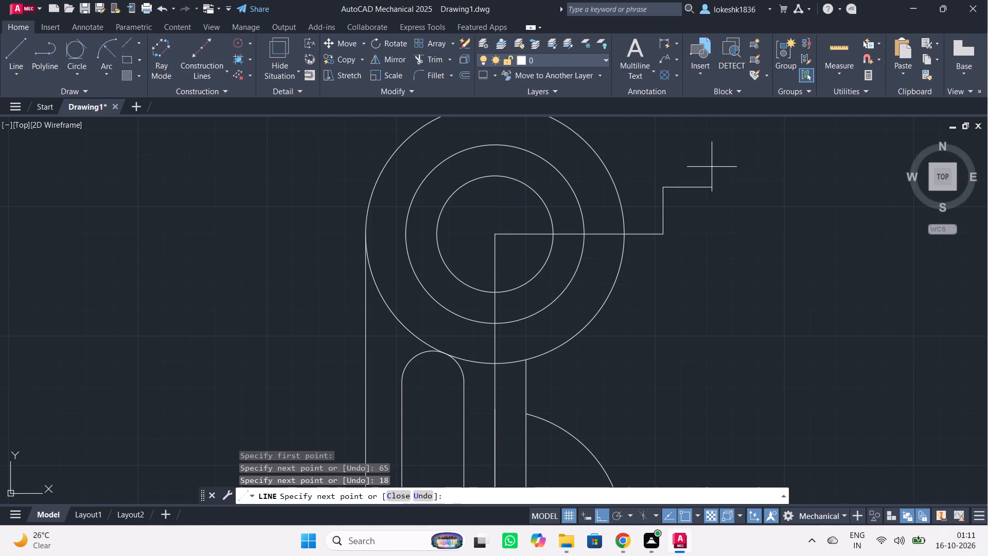
pyautogui.press('Escape')
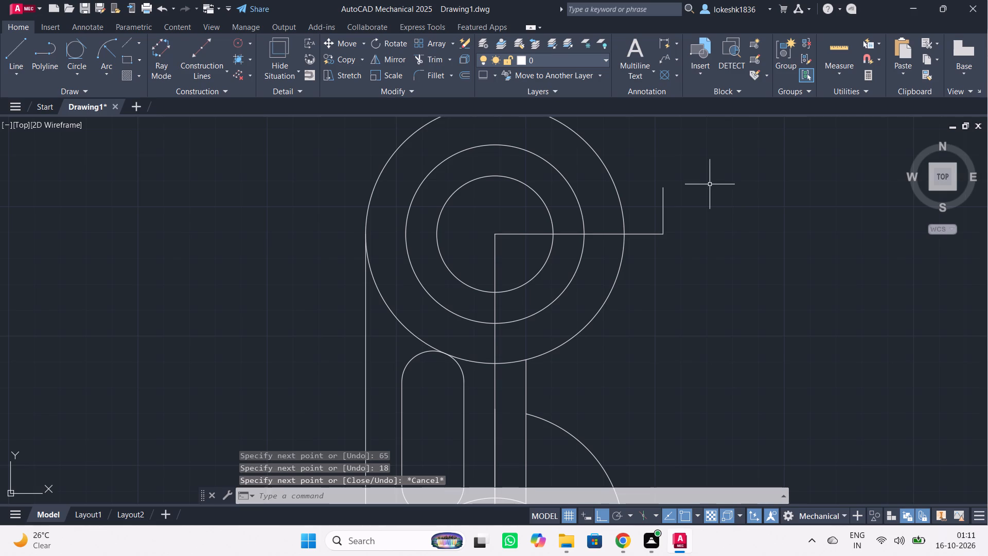
# Draw a circle of radius 15 centred on the upper end of the 18-long vertical line.
pyautogui.press('c')
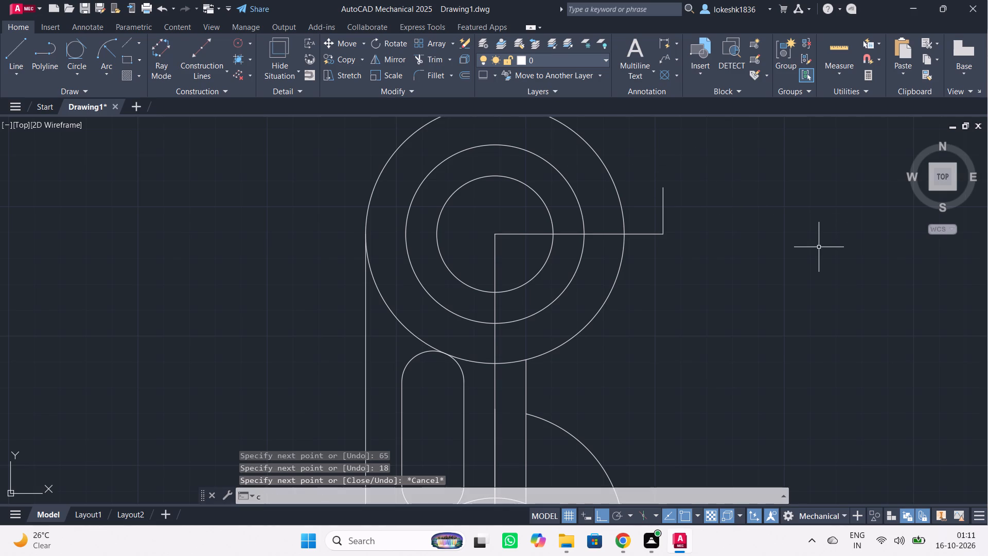
pyautogui.press('Return')
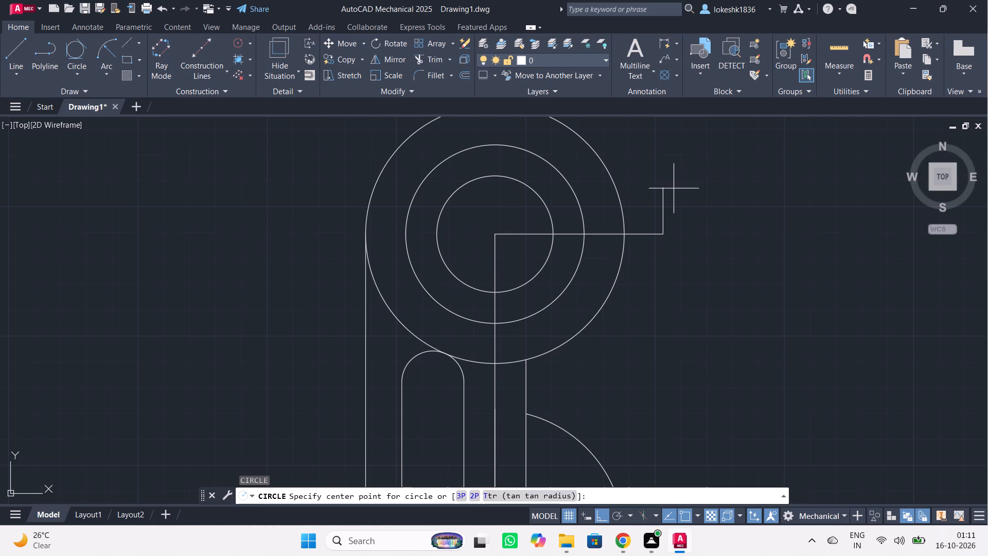
pyautogui.click(664, 191)
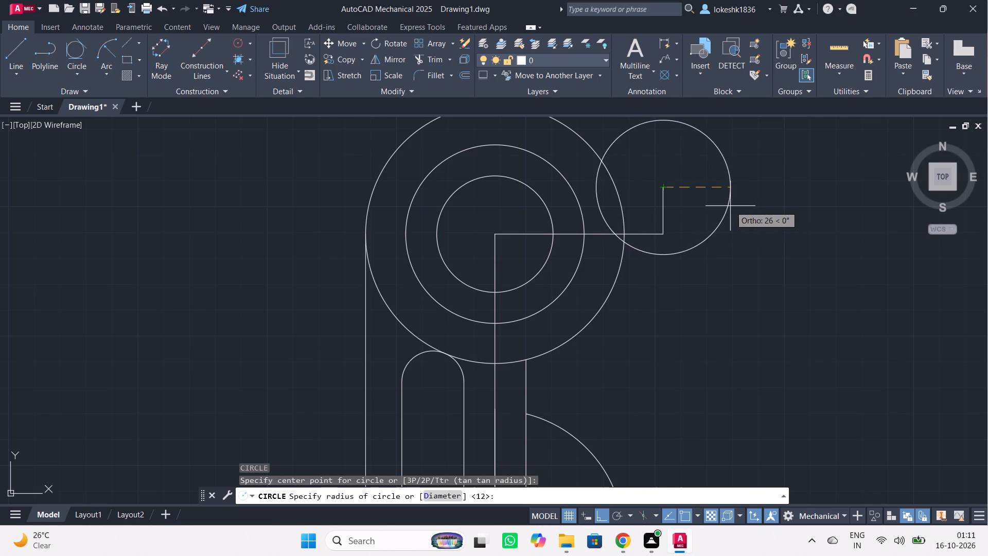
pyautogui.write('15')
pyautogui.press('Return')
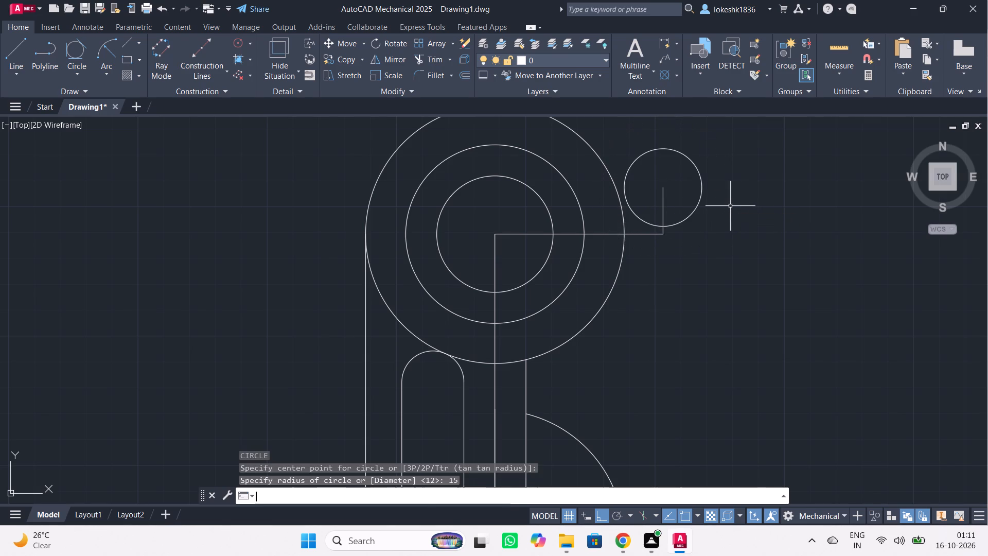
# Set the Fillet command's radius to 102.
pyautogui.scroll(-1, 648, 176)
pyautogui.scroll(1, 648, 179)
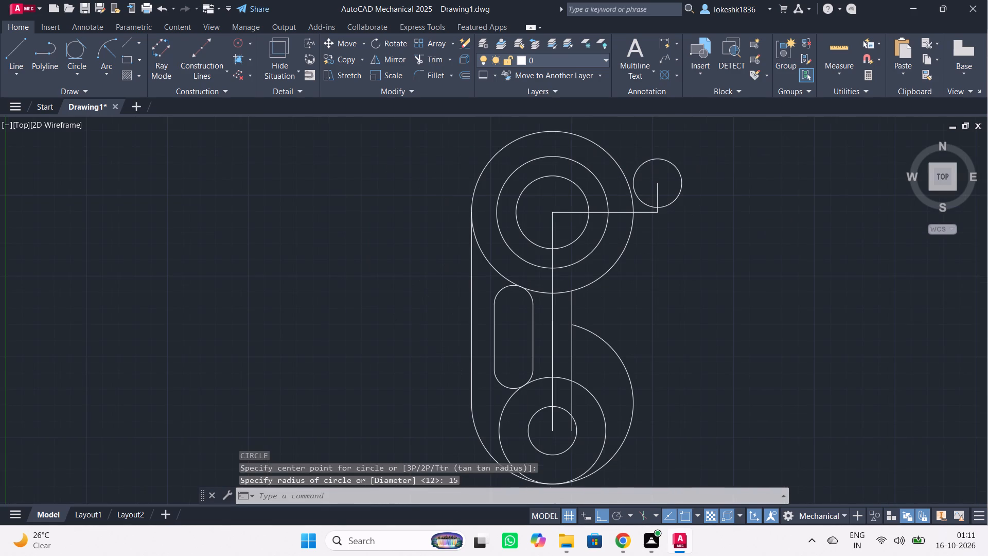
pyautogui.scroll(1, 648, 179)
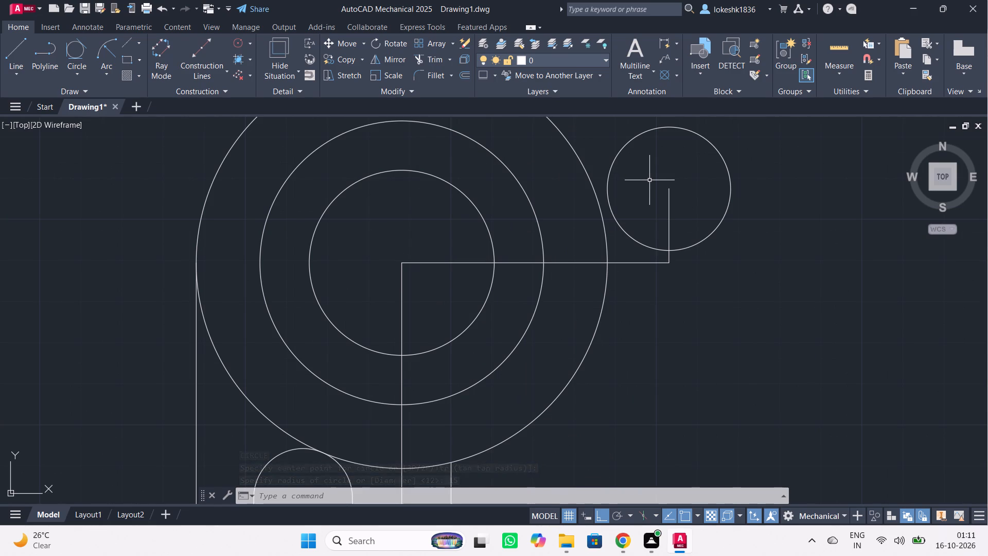
pyautogui.scroll(1, 650, 179)
pyautogui.scroll(-2, 650, 179)
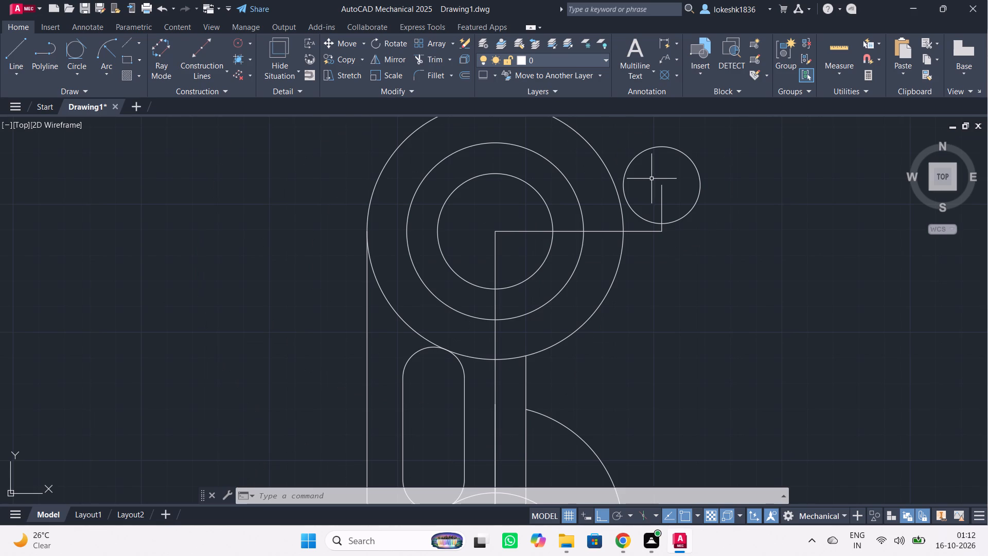
pyautogui.scroll(-1, 652, 179)
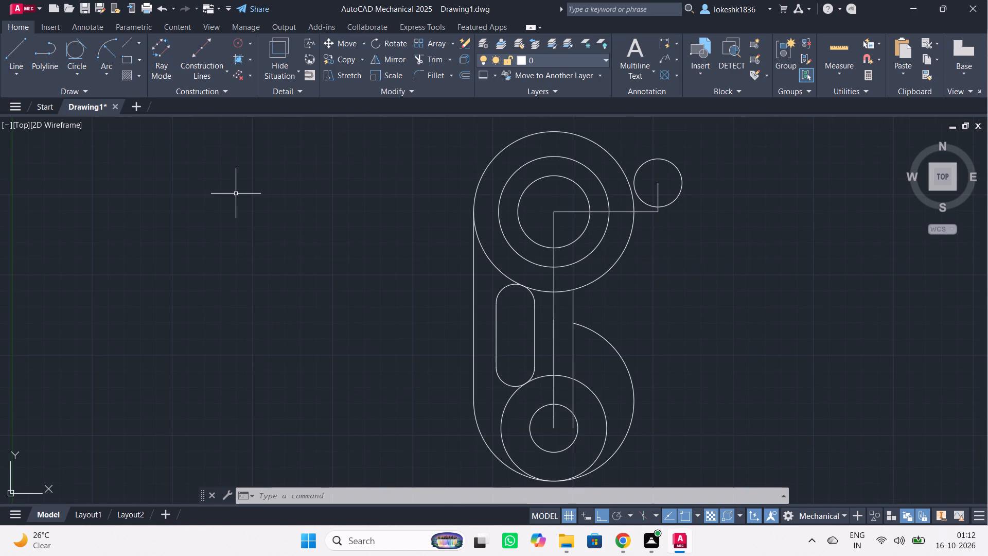
pyautogui.press('f')
pyautogui.write('ill')
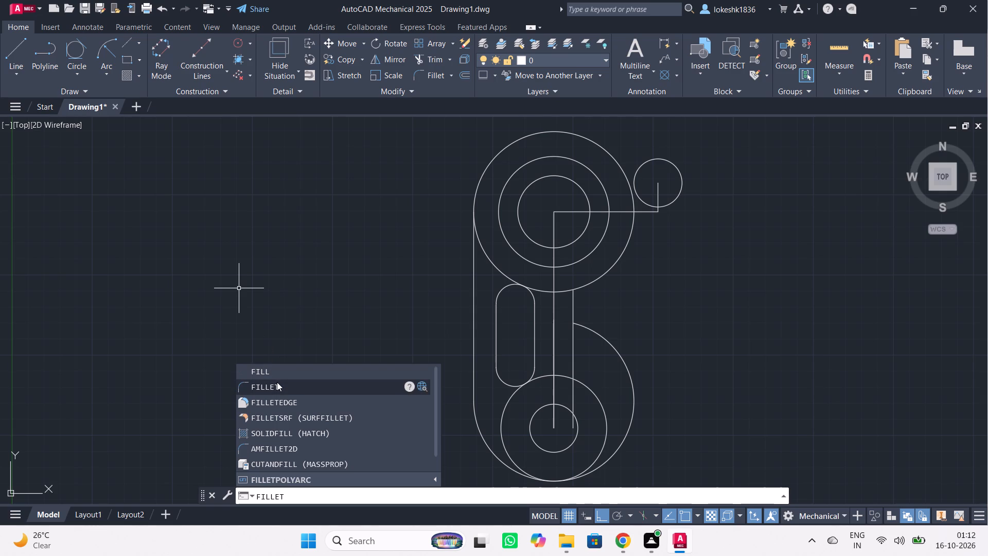
pyautogui.click(277, 386)
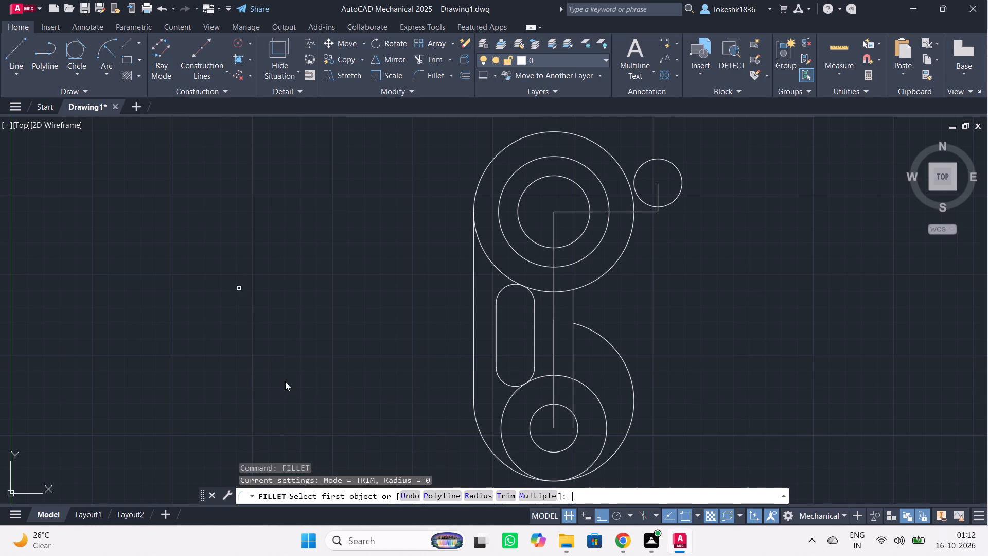
pyautogui.moveTo(519, 155); pyautogui.dragTo(429, 202, button='middle')
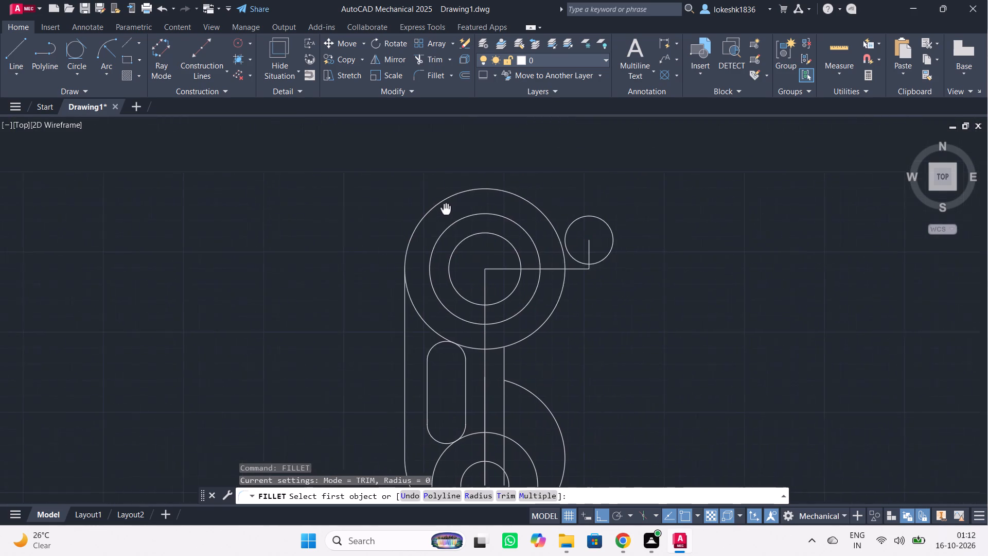
pyautogui.moveTo(429, 202); pyautogui.dragTo(373, 183, button='middle')
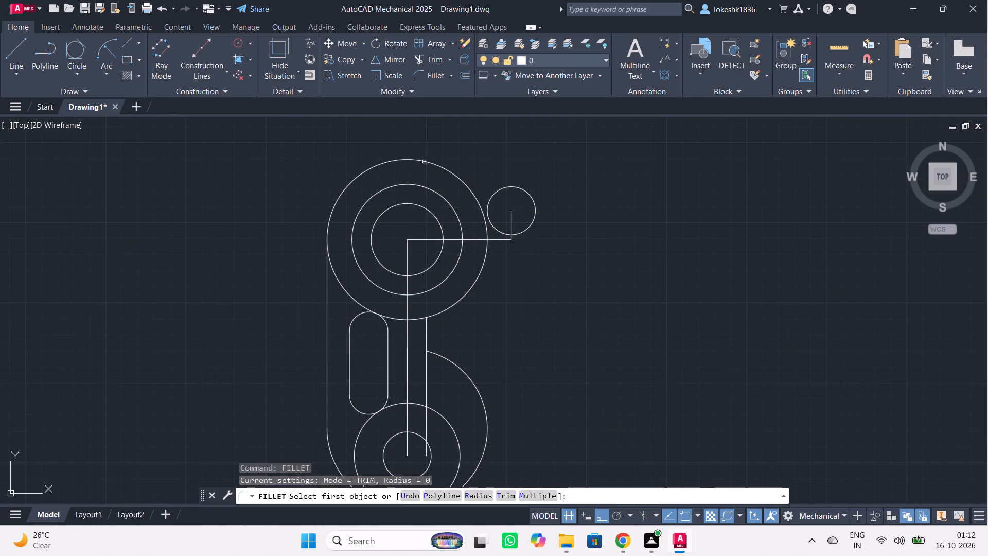
pyautogui.click(482, 499)
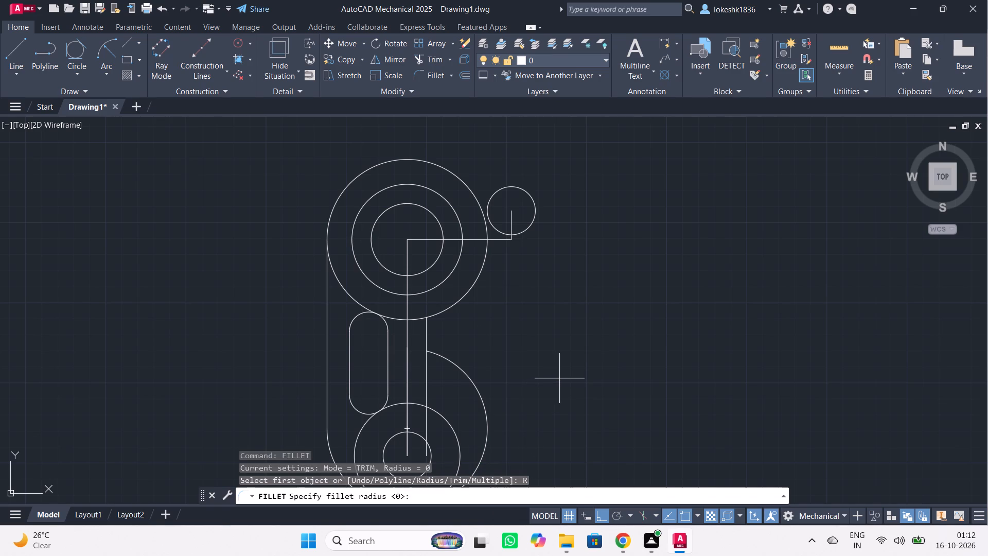
pyautogui.write('102')
pyautogui.press('Return')
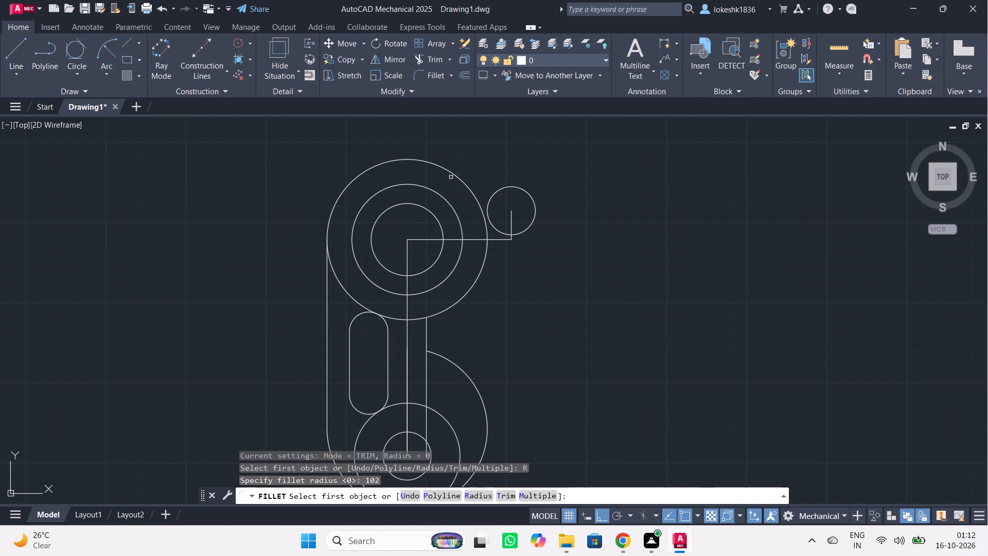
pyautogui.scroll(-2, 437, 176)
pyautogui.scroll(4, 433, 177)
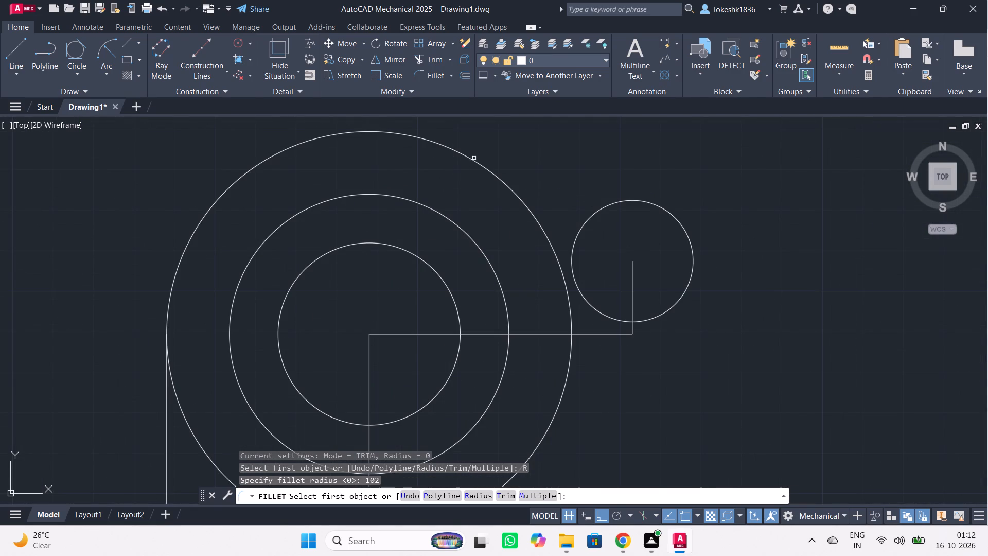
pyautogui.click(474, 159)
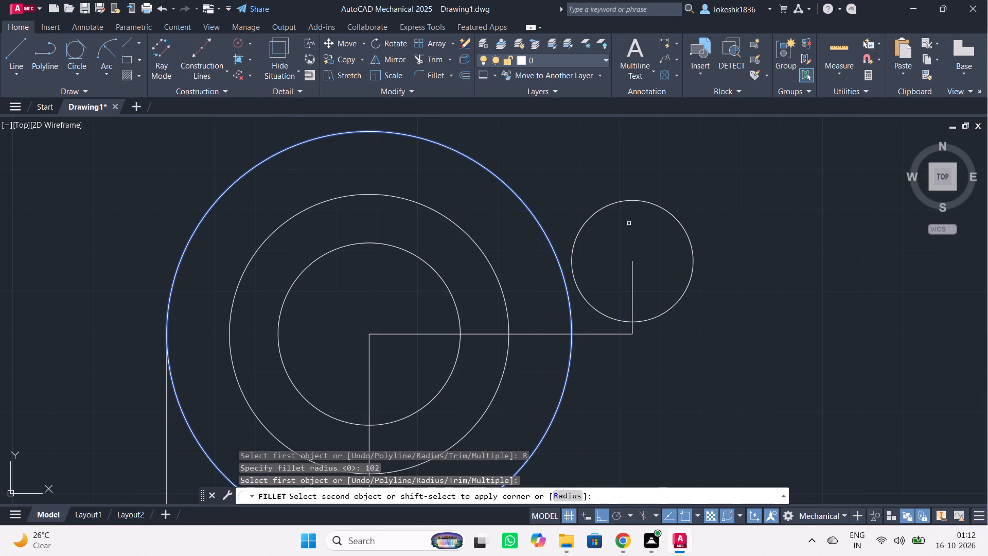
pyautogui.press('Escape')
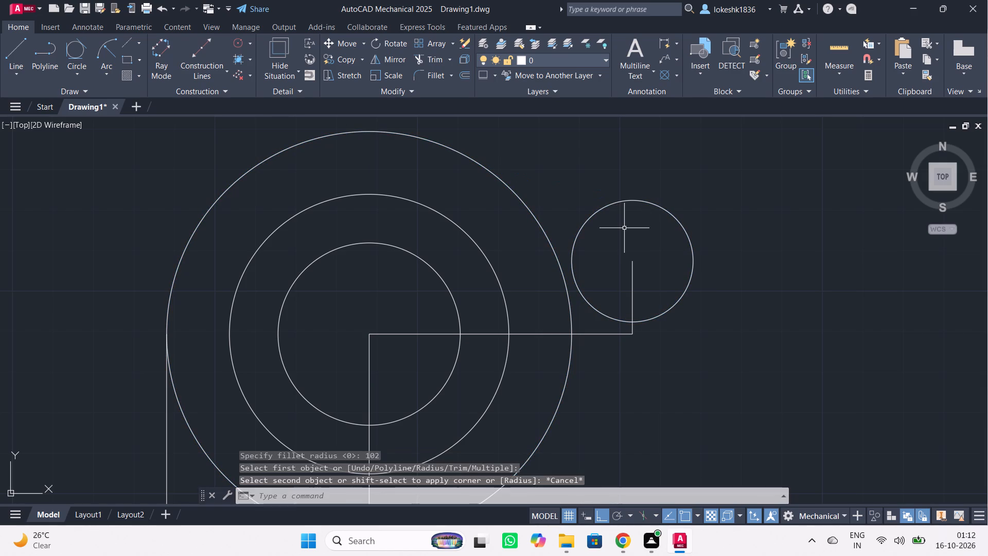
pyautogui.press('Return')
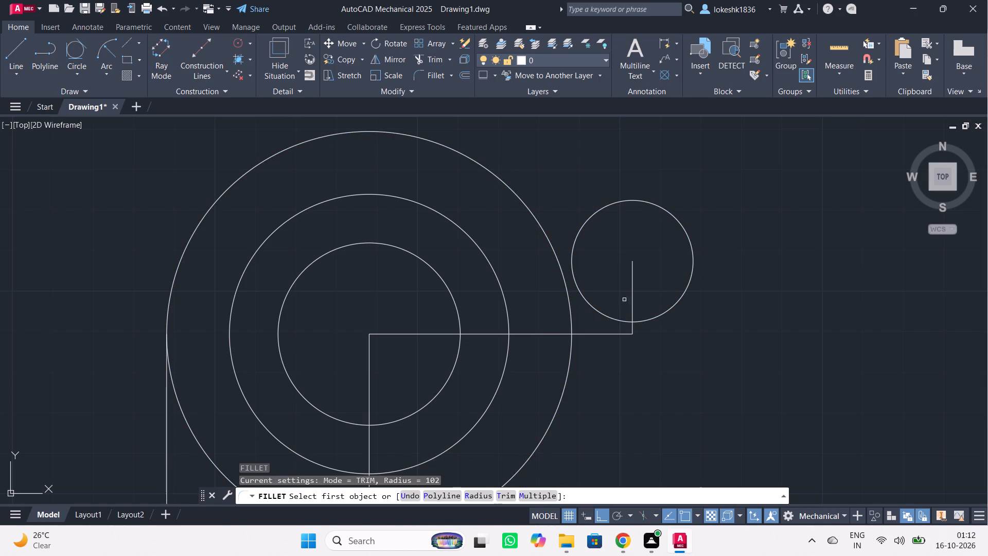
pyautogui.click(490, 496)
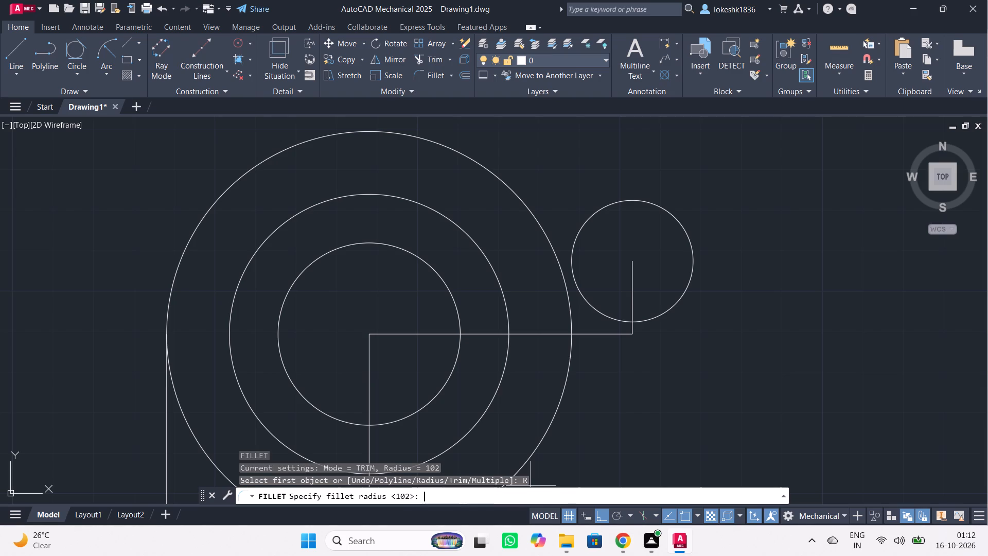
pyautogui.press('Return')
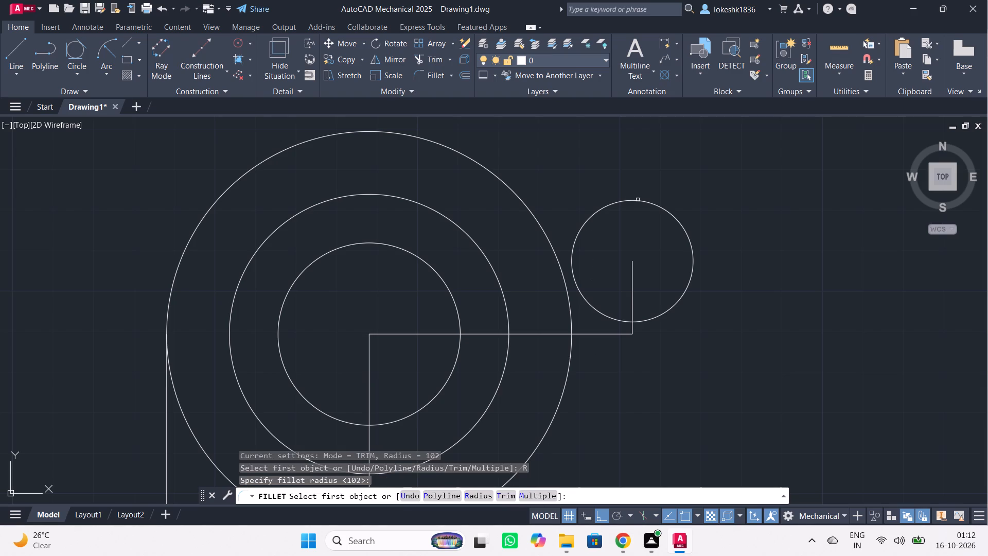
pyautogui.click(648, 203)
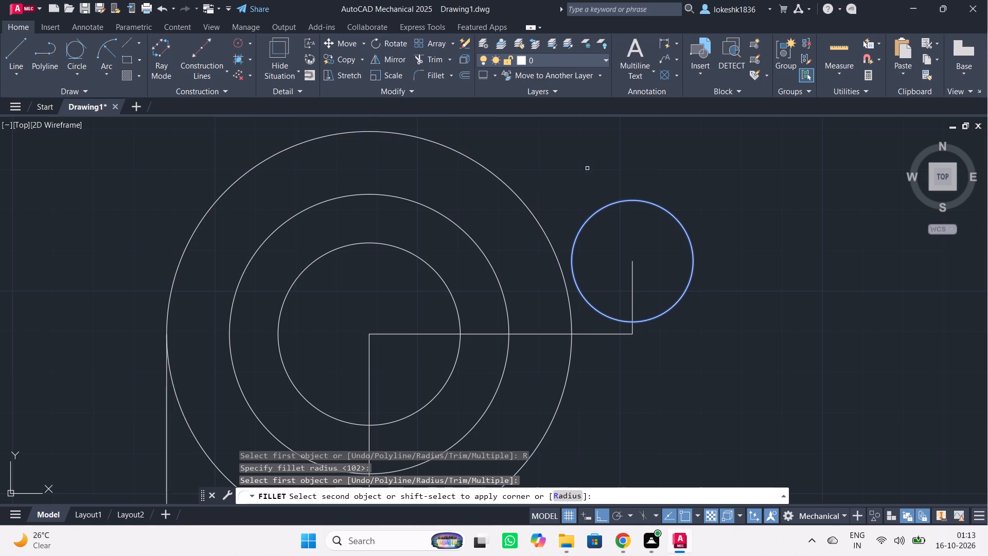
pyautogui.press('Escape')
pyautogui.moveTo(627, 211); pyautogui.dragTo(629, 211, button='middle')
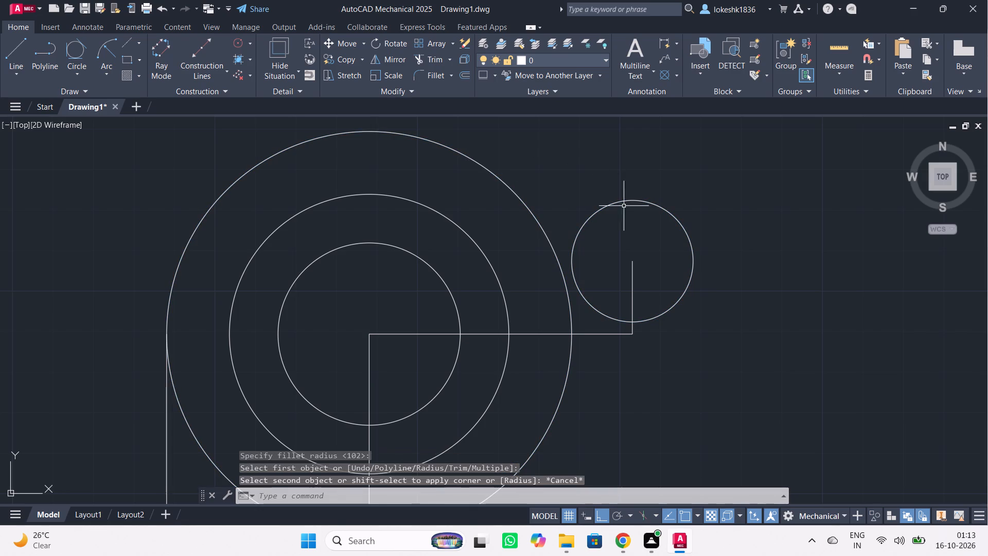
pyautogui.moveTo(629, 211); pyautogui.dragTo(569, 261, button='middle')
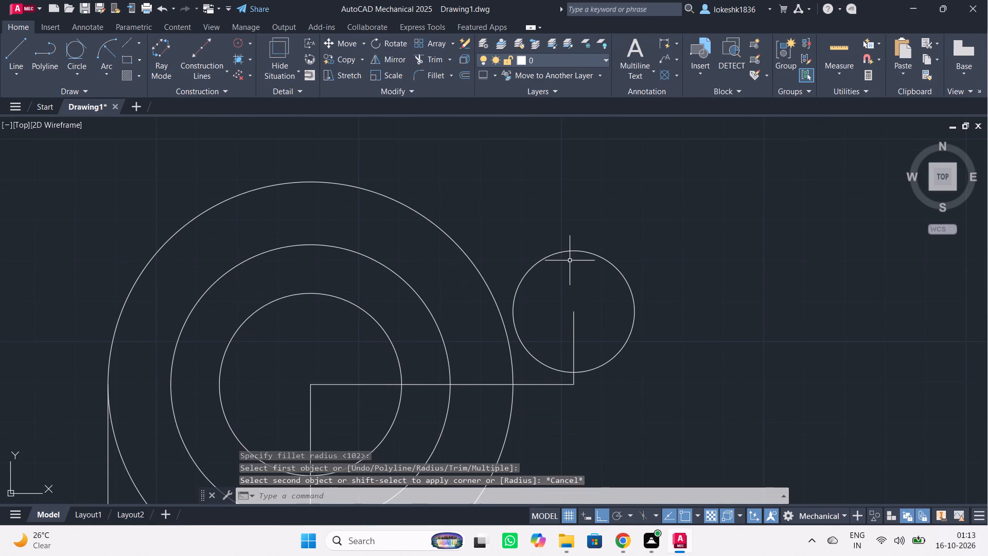
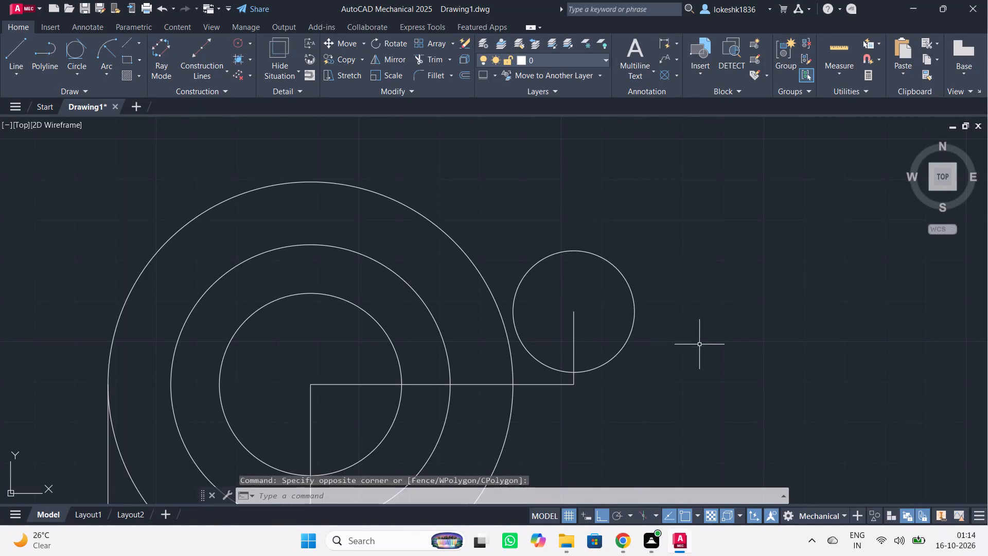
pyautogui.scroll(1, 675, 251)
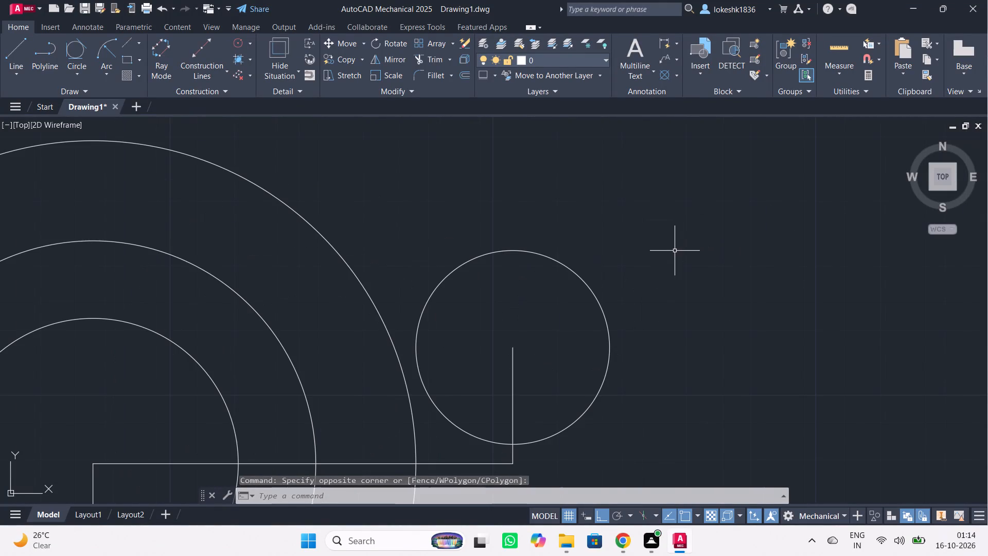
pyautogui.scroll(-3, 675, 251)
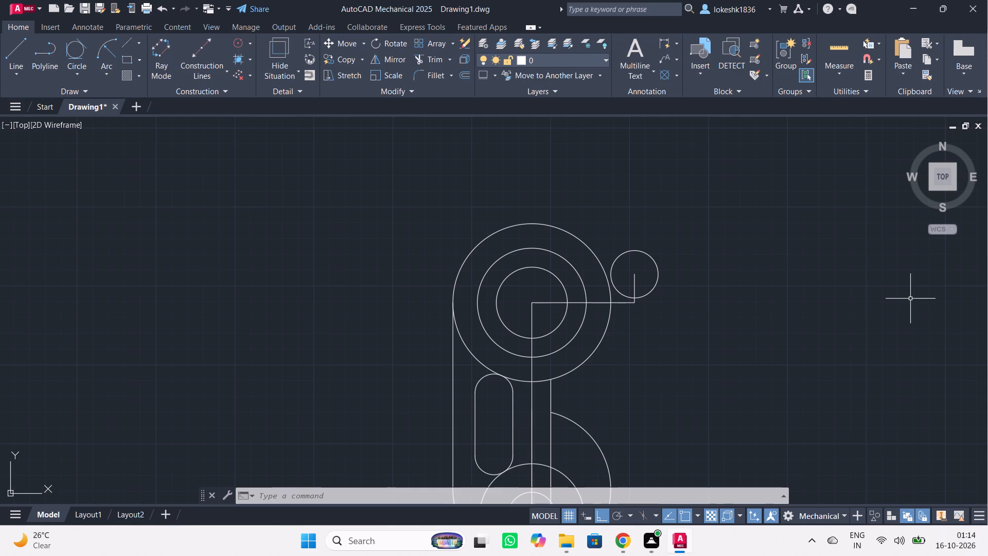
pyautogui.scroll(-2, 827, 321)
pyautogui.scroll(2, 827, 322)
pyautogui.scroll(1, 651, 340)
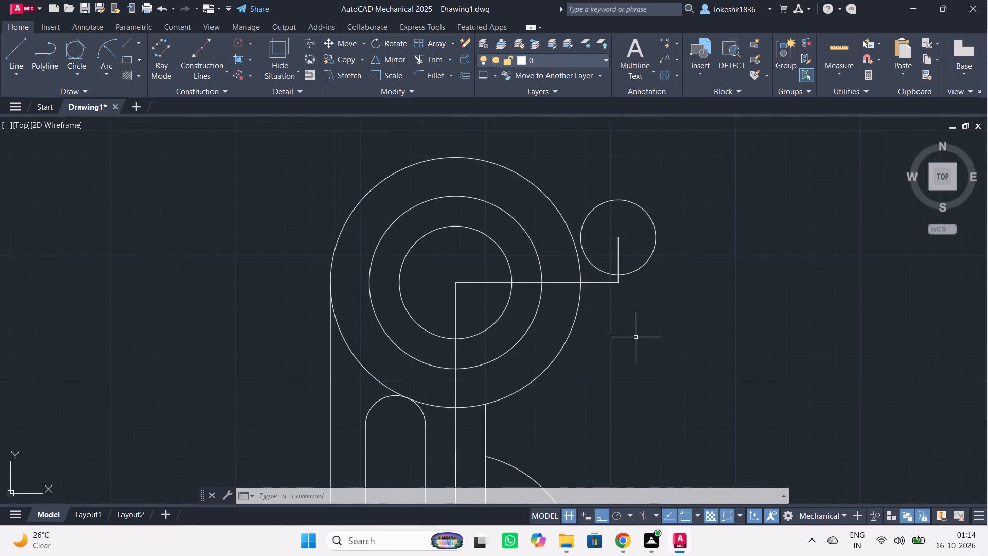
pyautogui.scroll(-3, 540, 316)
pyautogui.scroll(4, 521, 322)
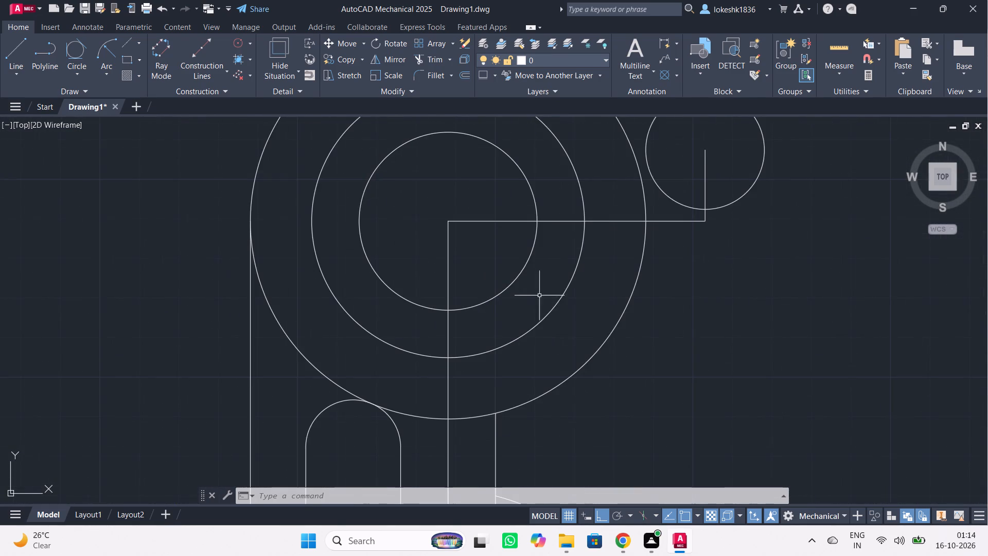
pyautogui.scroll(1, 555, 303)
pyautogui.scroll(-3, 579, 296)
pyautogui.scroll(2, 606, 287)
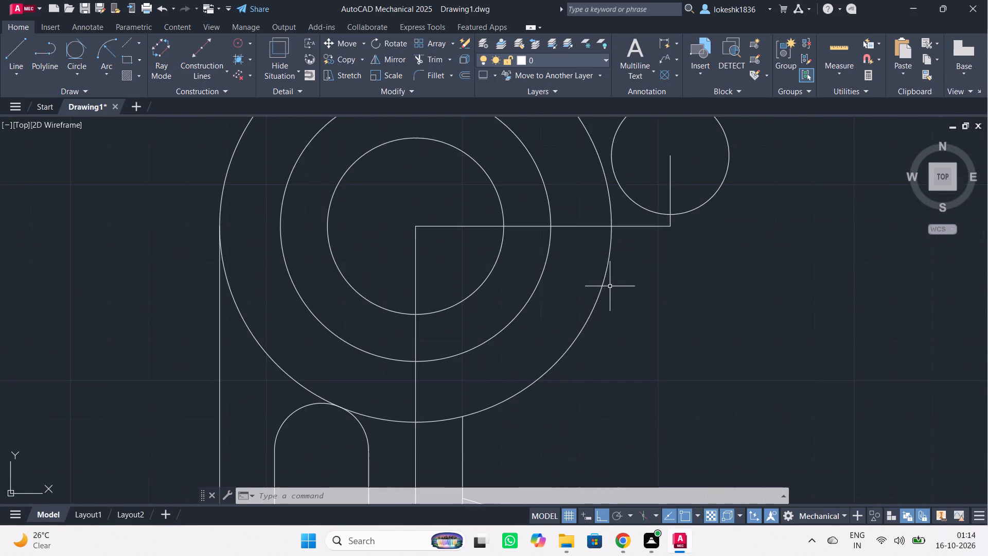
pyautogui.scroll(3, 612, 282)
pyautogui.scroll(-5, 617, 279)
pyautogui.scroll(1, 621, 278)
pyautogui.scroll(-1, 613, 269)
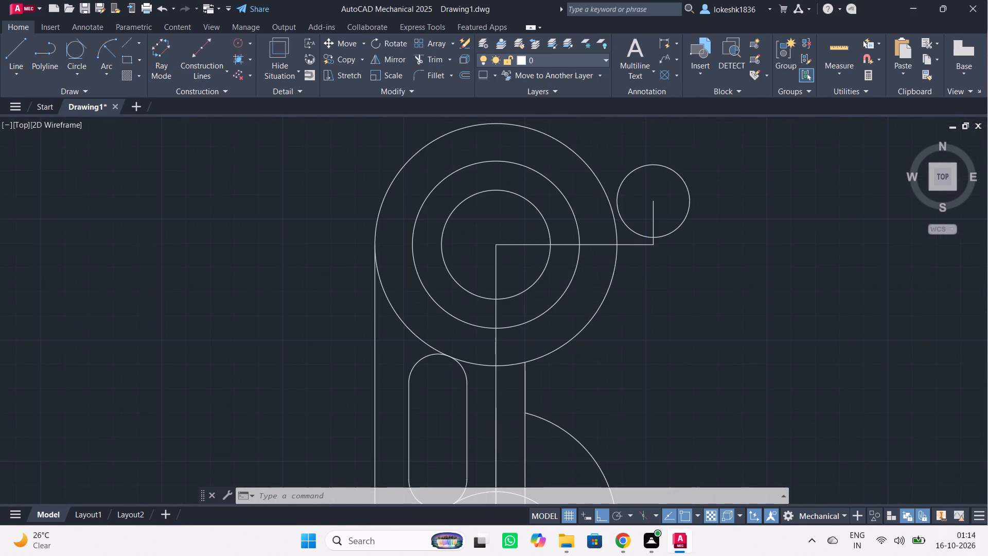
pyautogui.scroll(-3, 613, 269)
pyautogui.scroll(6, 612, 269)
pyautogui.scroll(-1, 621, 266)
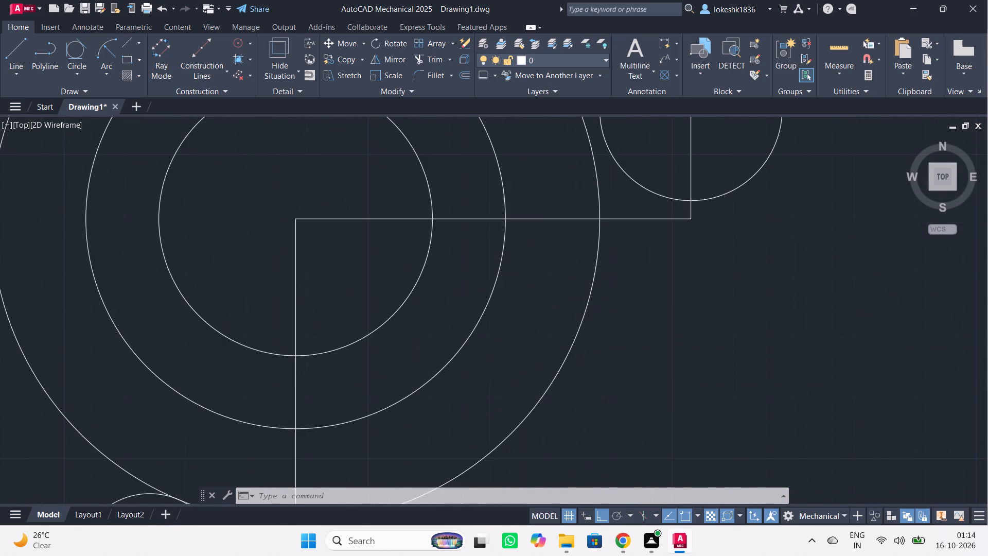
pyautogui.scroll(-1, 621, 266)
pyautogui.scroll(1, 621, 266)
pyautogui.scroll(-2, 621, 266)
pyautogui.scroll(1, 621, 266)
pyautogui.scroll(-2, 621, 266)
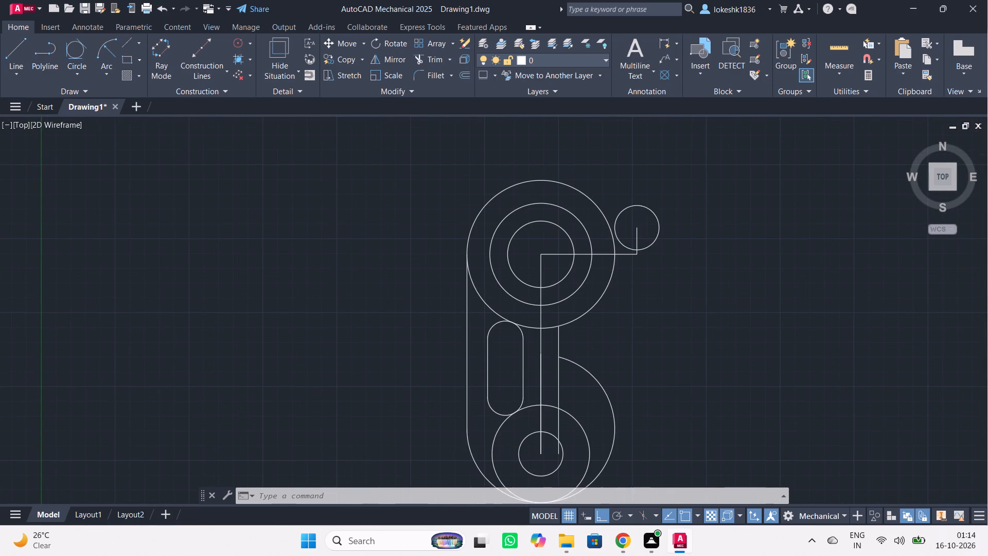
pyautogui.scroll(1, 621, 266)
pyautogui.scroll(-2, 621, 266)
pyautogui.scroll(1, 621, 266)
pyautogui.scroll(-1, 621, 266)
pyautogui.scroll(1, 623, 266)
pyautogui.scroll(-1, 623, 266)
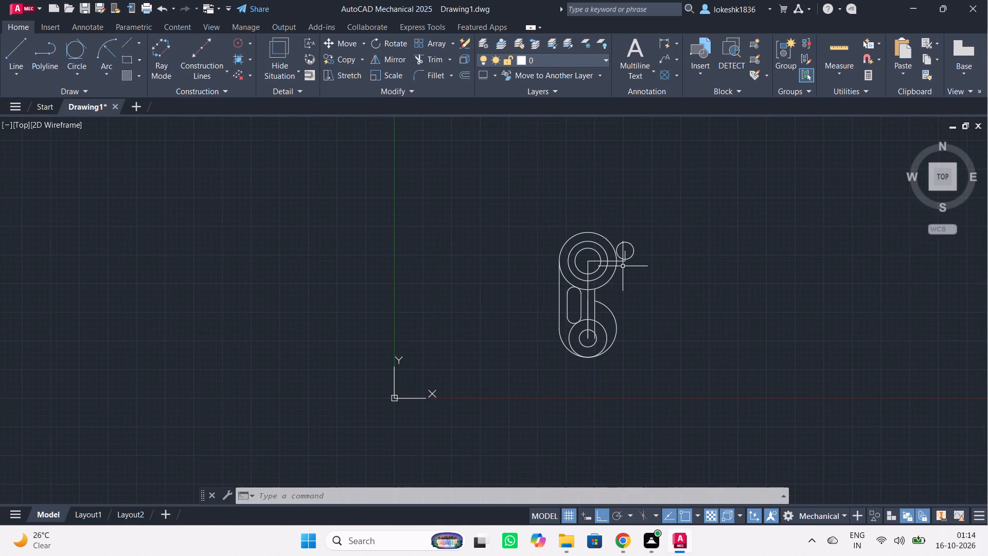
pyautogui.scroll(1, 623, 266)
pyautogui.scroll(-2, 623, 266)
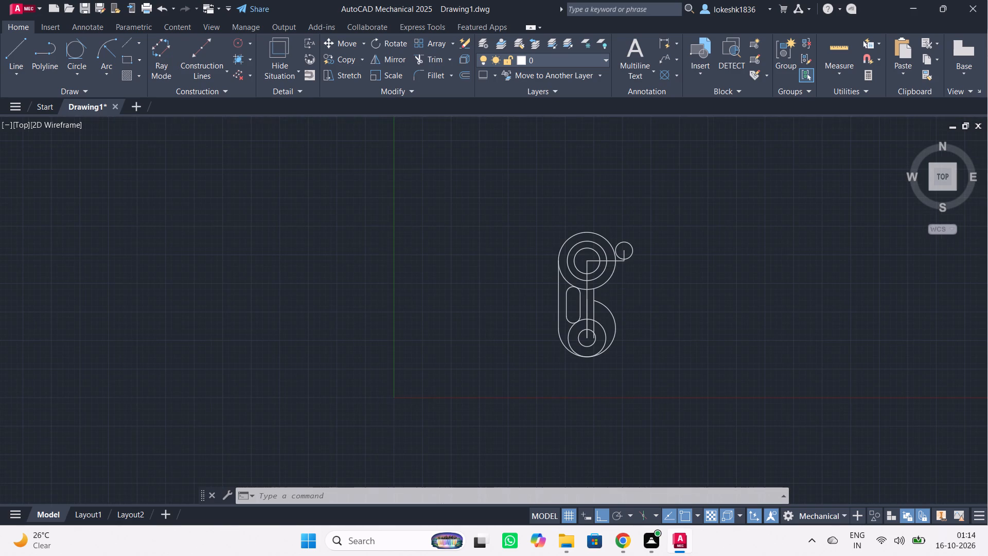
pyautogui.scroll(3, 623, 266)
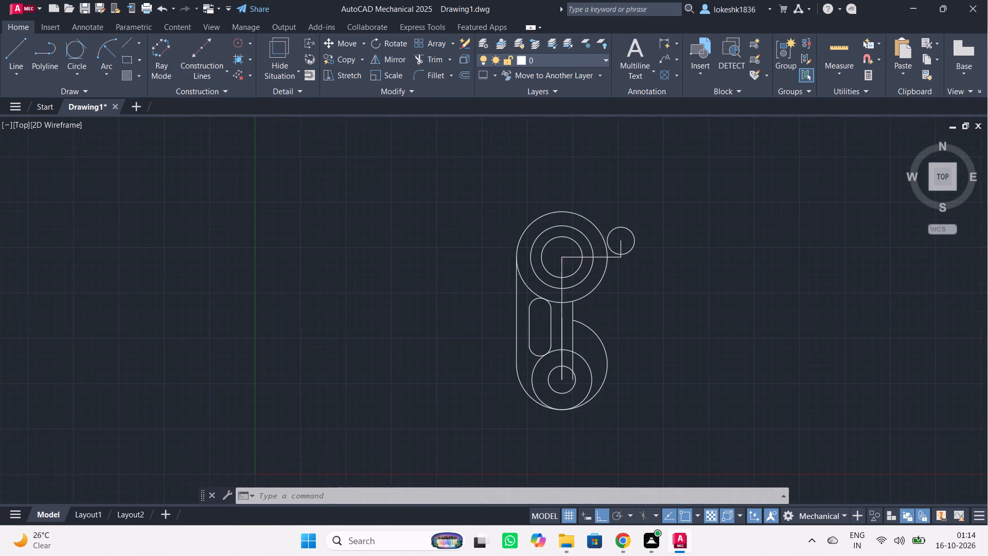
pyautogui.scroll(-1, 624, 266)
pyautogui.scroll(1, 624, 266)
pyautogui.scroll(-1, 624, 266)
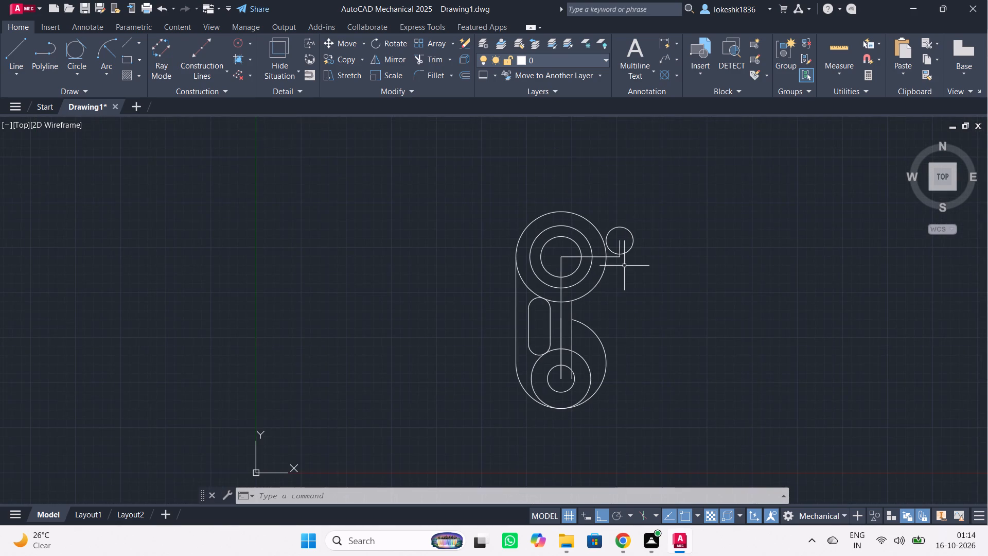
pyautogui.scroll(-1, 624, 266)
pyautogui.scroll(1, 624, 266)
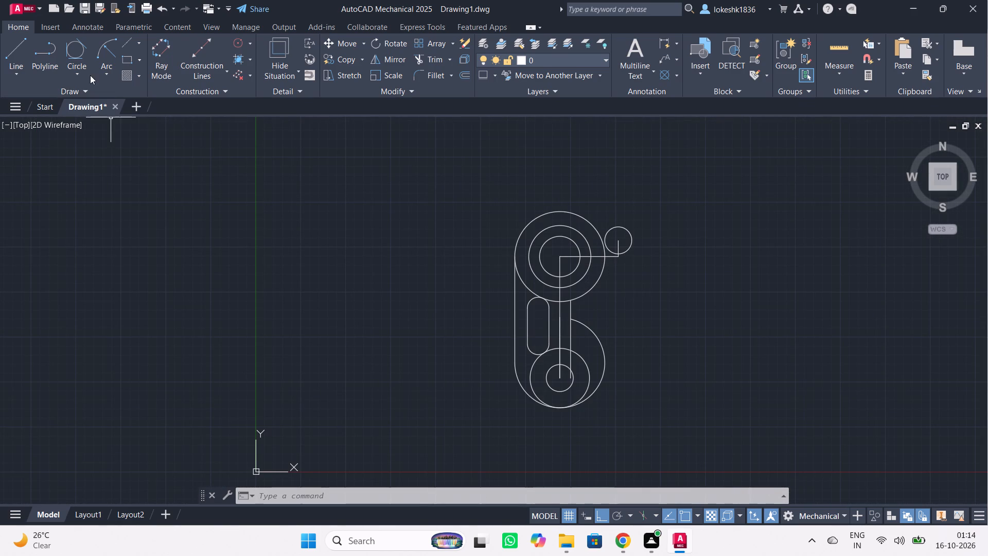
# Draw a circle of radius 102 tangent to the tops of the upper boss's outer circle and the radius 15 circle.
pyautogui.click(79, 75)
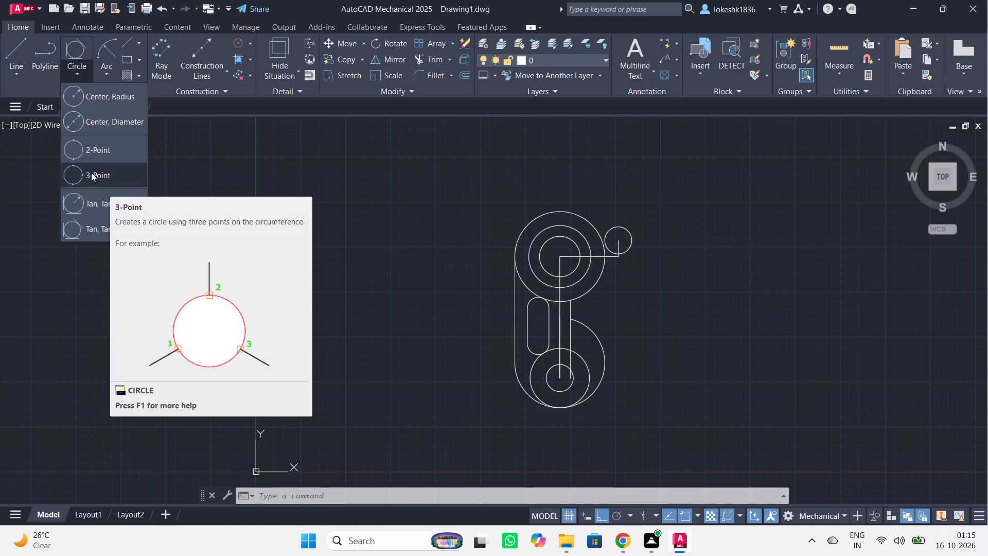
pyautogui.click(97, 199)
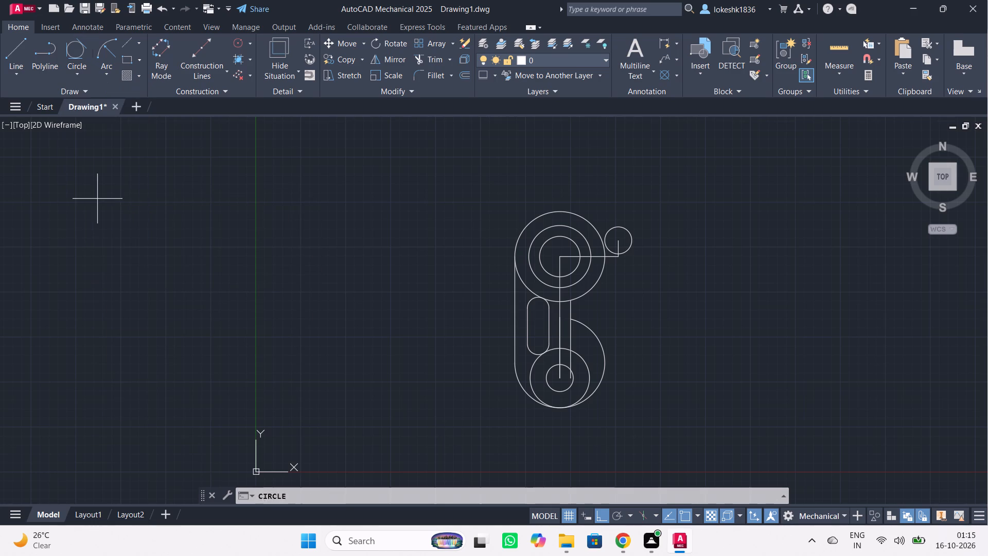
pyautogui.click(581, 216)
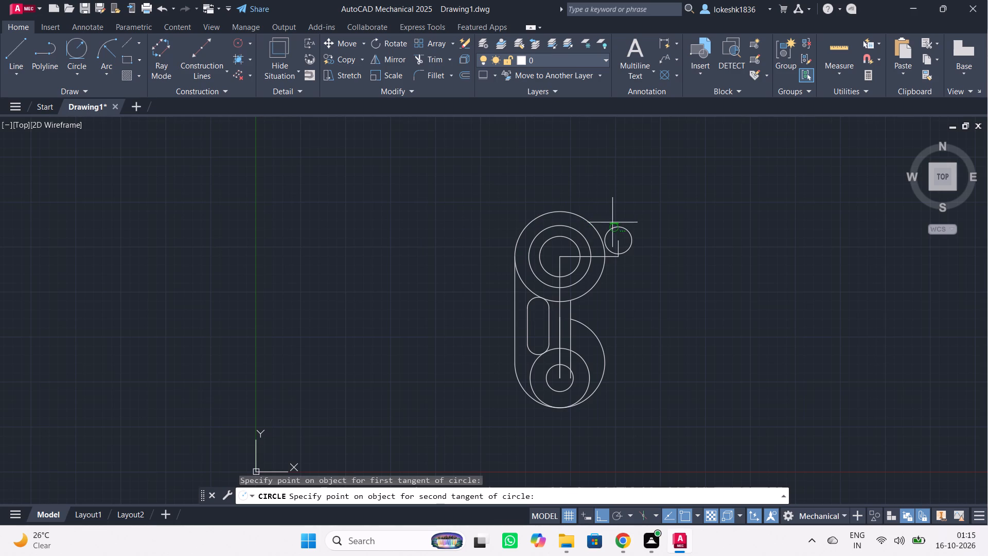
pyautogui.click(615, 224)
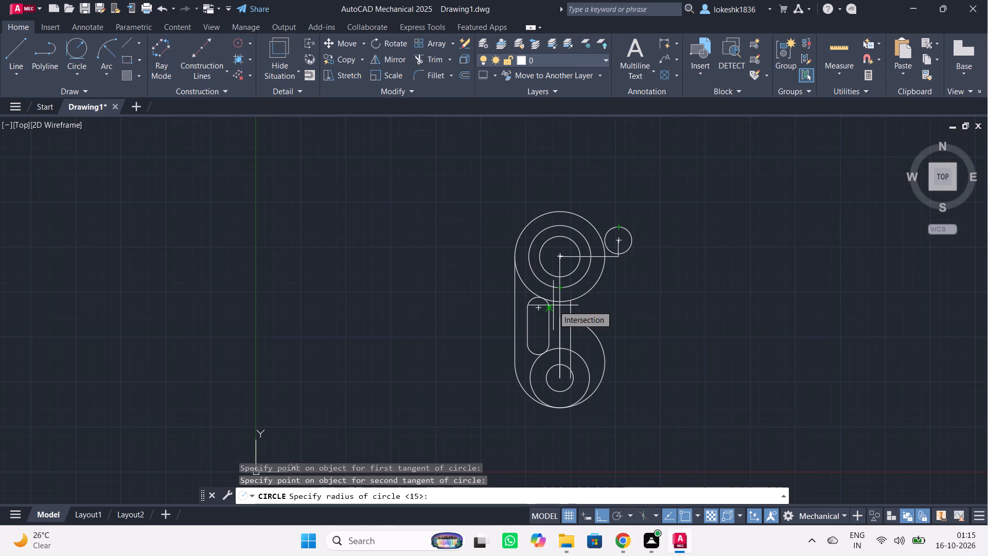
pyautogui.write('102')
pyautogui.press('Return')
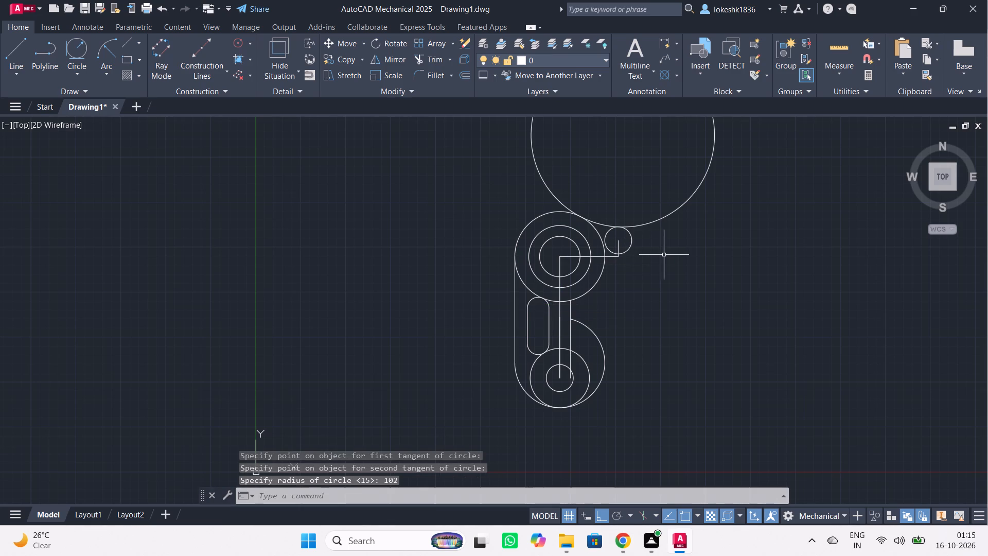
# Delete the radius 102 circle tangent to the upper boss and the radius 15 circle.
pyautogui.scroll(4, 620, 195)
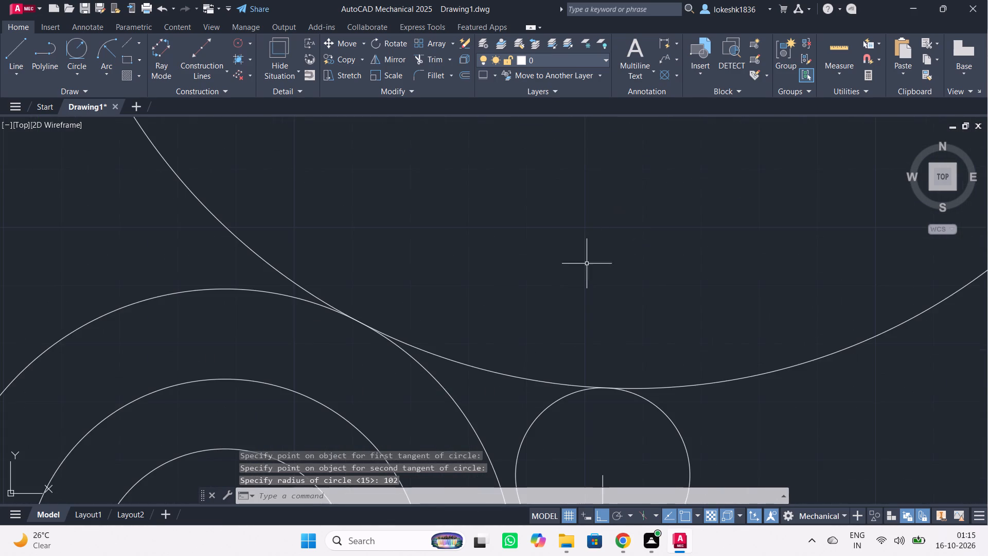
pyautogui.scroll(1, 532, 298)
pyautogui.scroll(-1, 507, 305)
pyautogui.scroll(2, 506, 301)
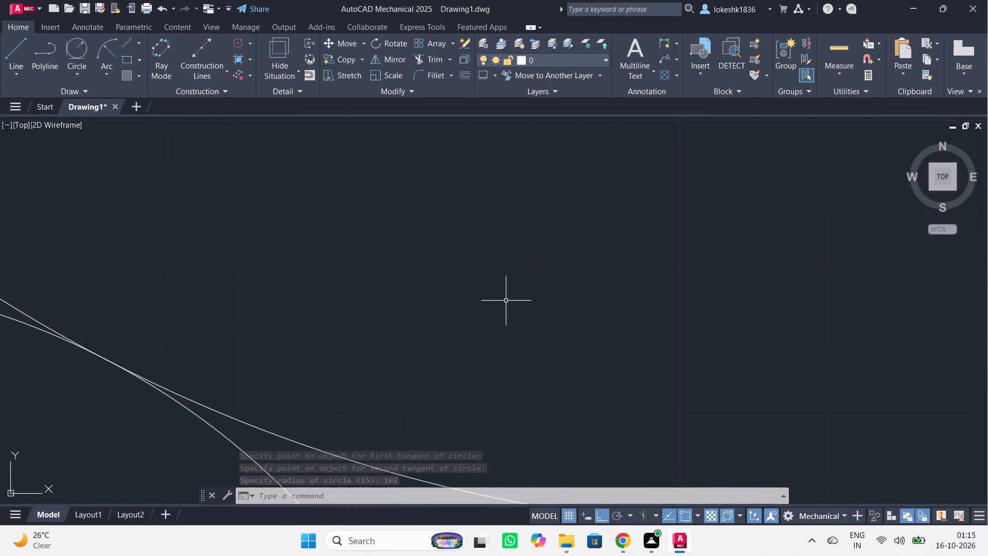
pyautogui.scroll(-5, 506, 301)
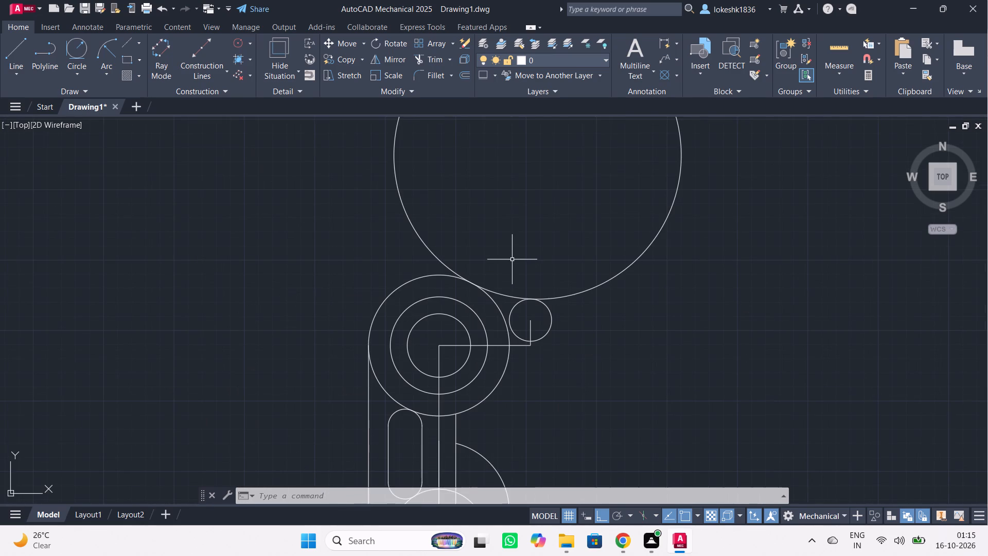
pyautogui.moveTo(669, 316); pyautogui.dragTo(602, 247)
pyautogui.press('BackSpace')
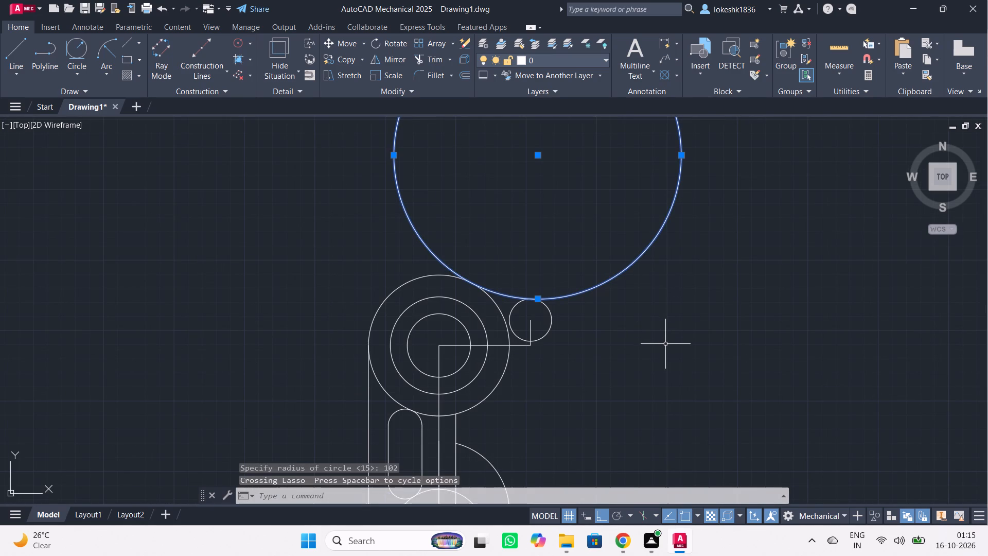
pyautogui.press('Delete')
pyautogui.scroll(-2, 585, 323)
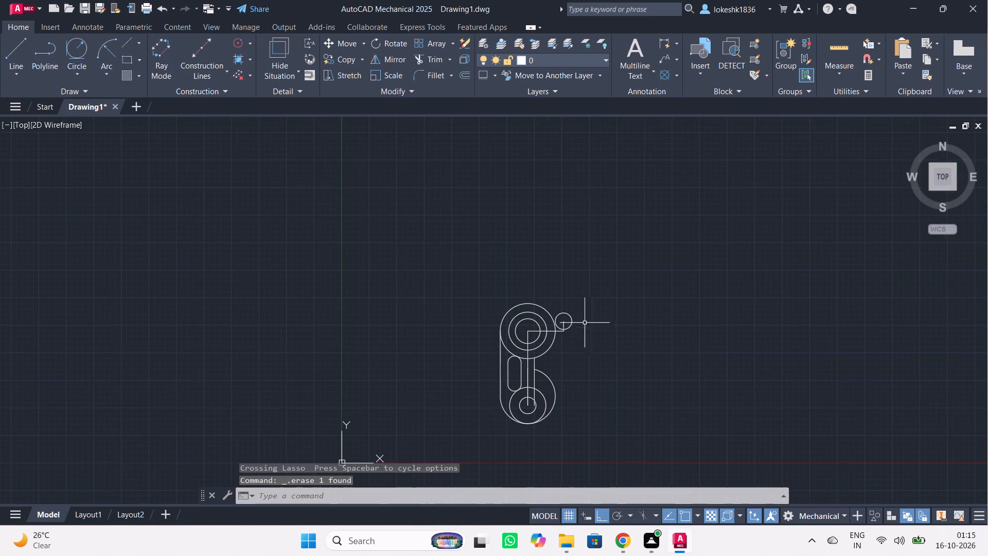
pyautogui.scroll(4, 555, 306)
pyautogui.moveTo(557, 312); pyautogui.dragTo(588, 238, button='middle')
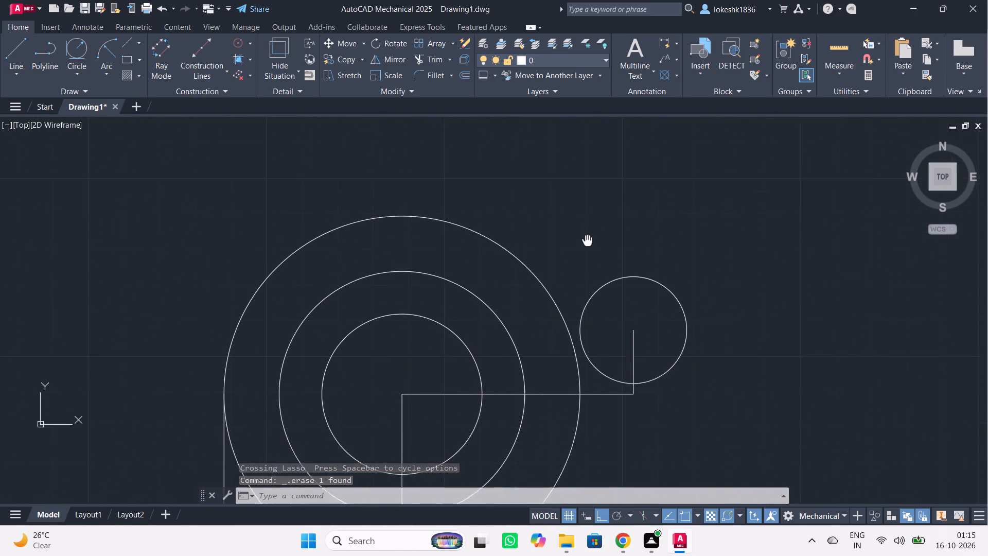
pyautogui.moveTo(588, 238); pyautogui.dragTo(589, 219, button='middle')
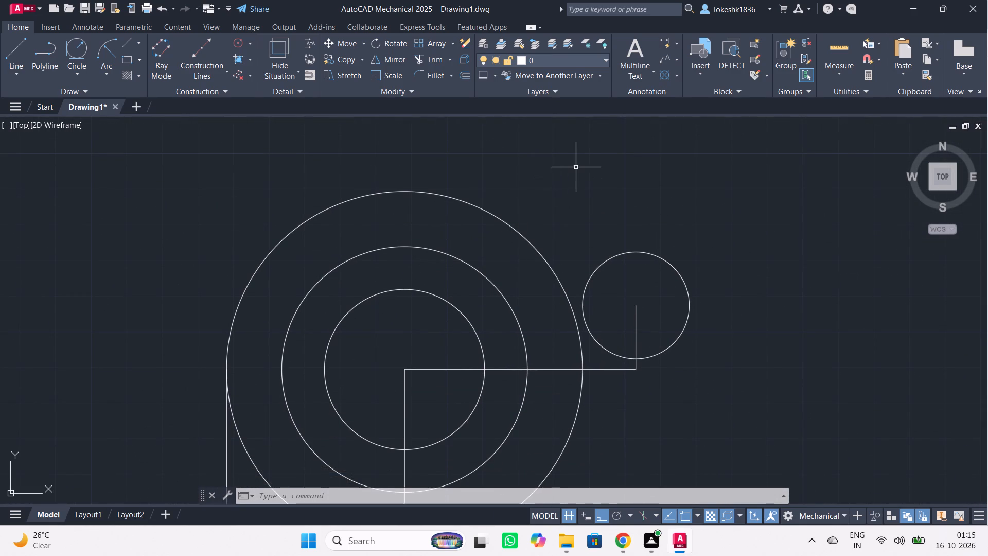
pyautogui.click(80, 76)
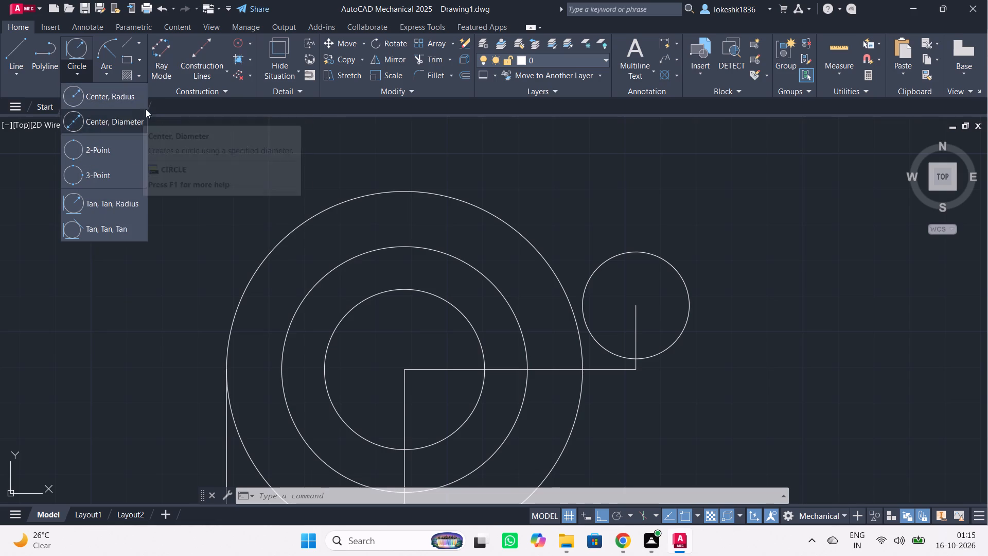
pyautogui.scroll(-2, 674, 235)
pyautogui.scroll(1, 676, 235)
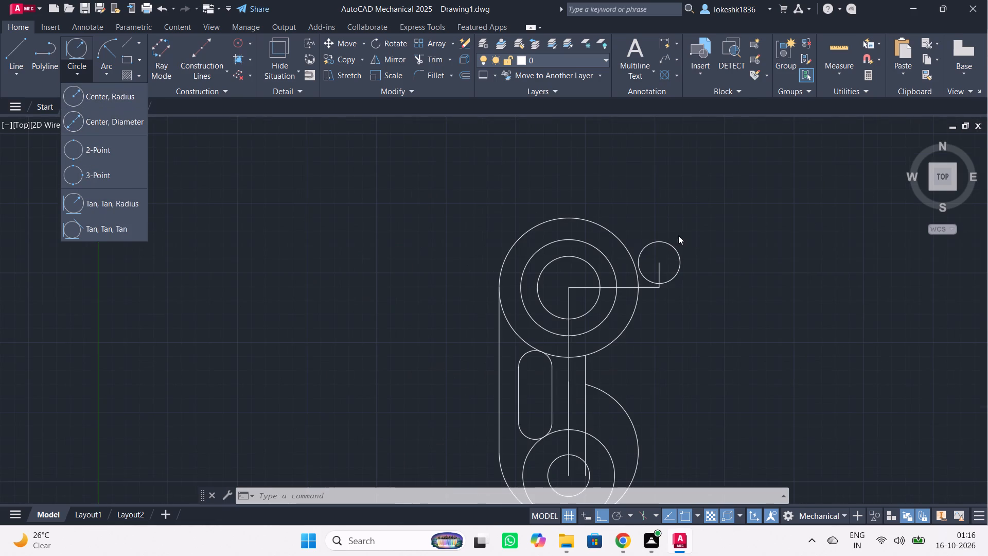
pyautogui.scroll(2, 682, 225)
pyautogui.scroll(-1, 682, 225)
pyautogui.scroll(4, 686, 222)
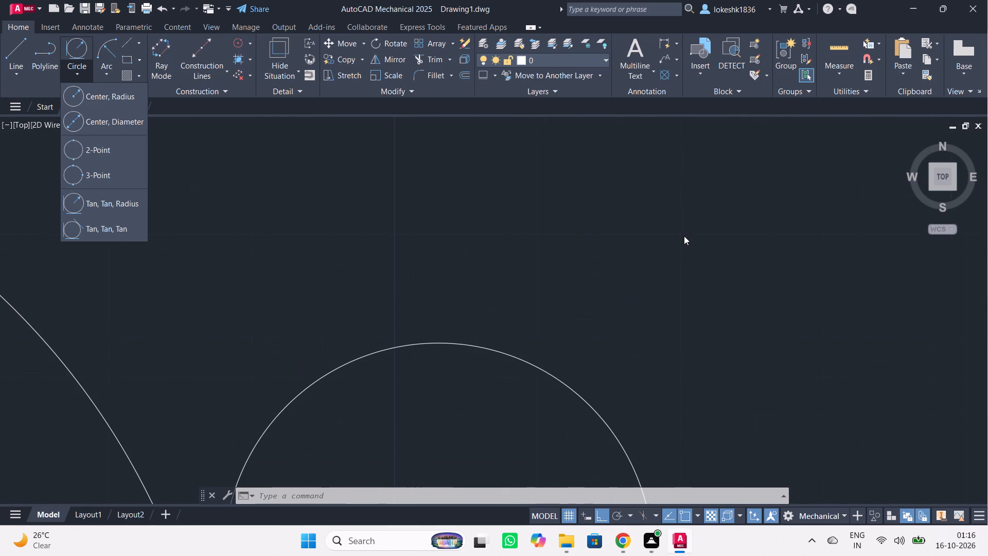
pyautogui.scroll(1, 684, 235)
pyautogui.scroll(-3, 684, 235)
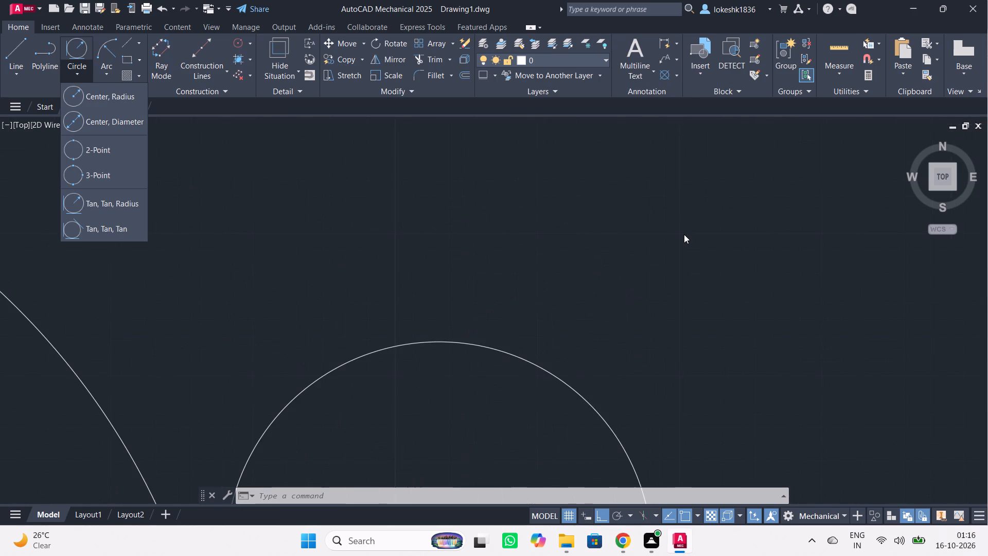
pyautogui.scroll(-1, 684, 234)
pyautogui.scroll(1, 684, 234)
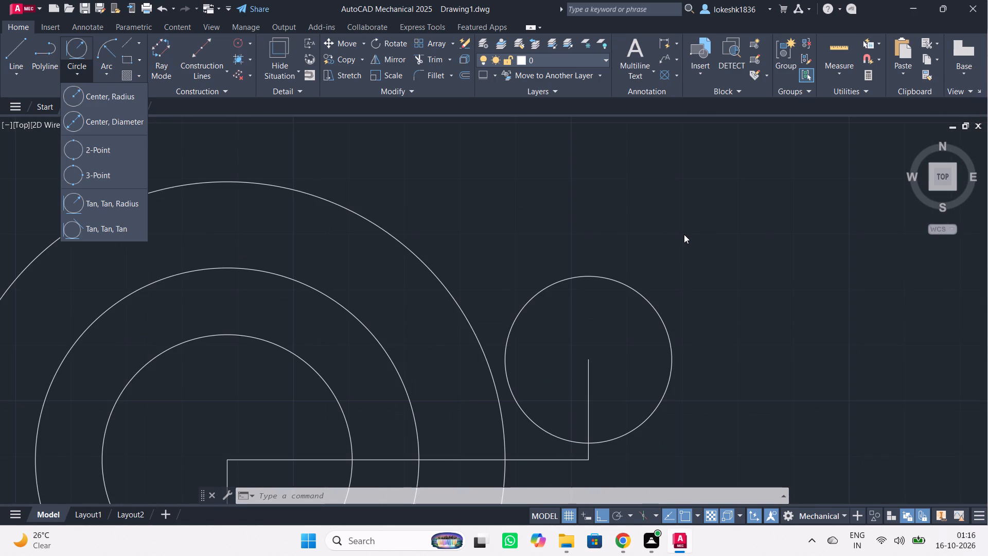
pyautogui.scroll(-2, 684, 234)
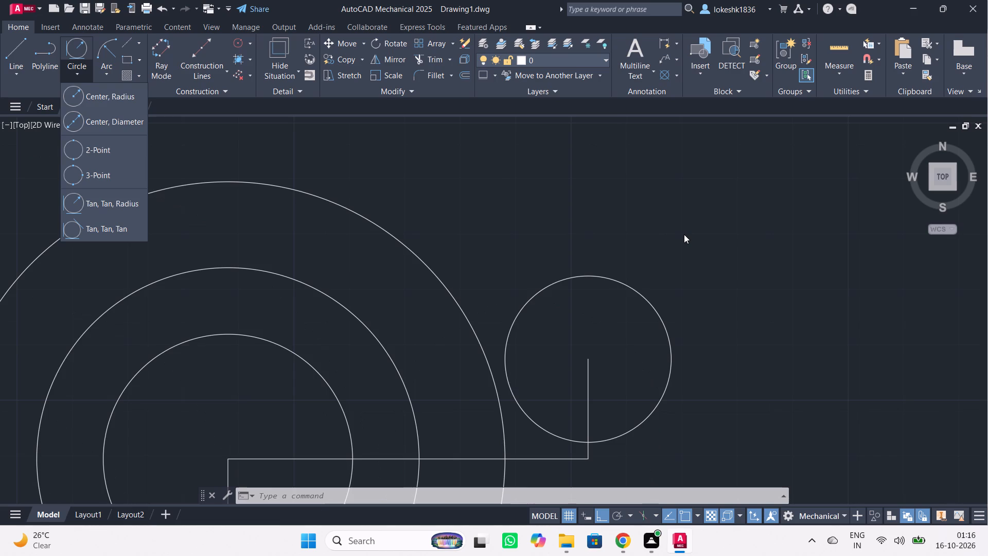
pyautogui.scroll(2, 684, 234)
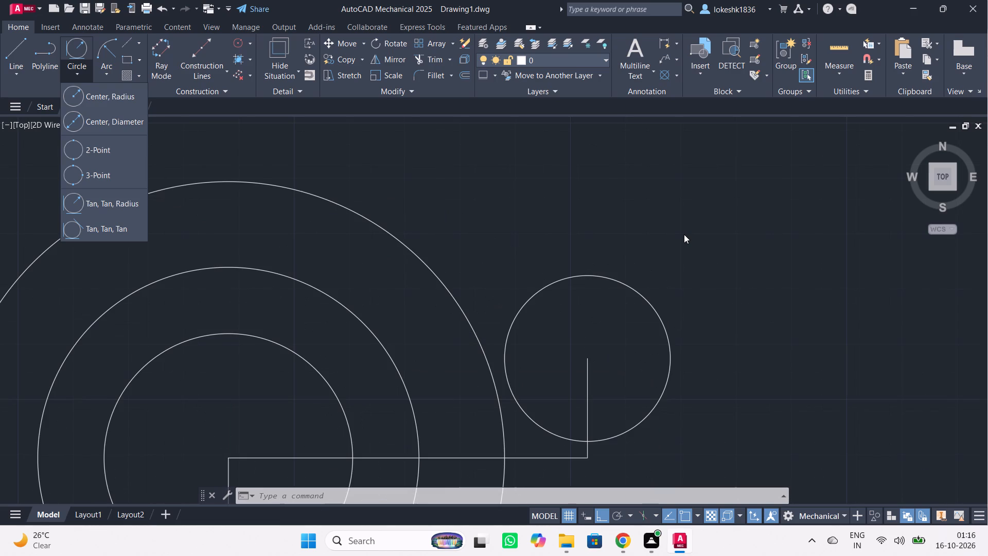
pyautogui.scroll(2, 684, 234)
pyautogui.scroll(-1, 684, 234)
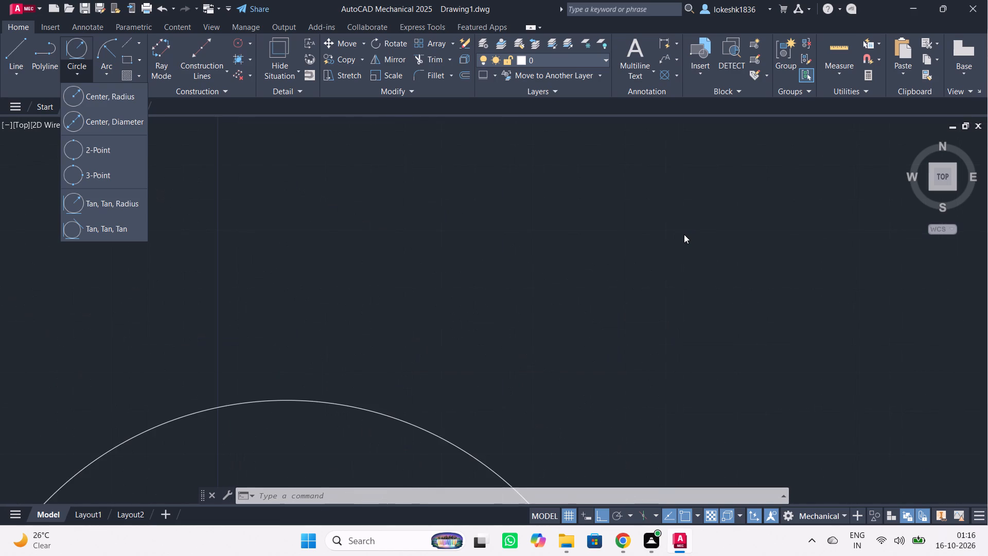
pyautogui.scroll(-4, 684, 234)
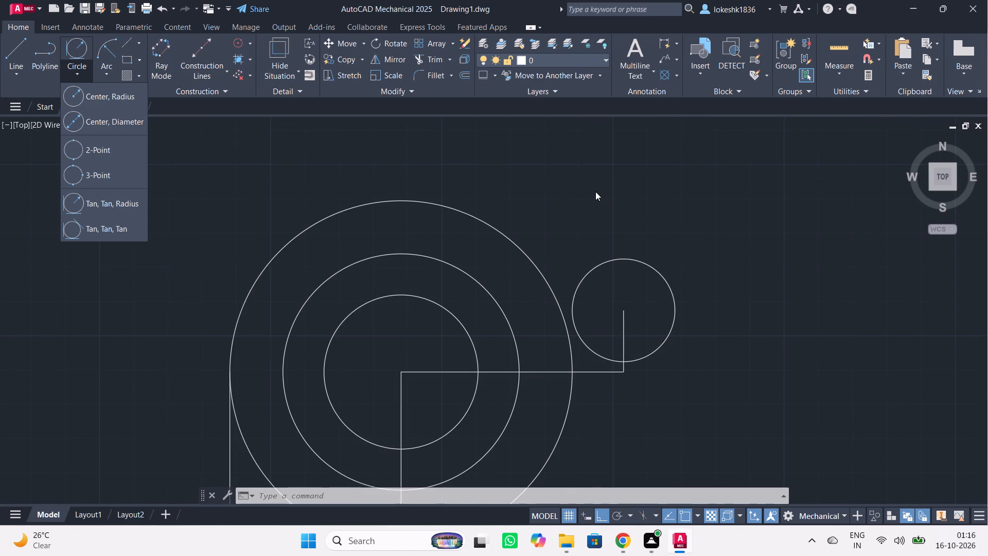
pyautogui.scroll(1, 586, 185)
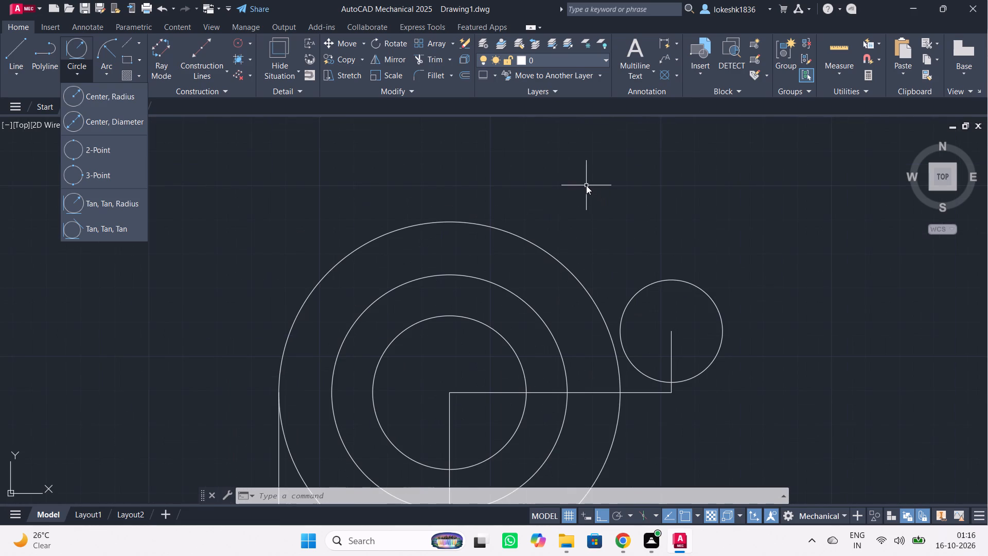
# Draw a vertical line from the upper boss's centre up to the top of its outer circle.
pyautogui.press('l')
pyautogui.press('Return')
pyautogui.press('Escape')
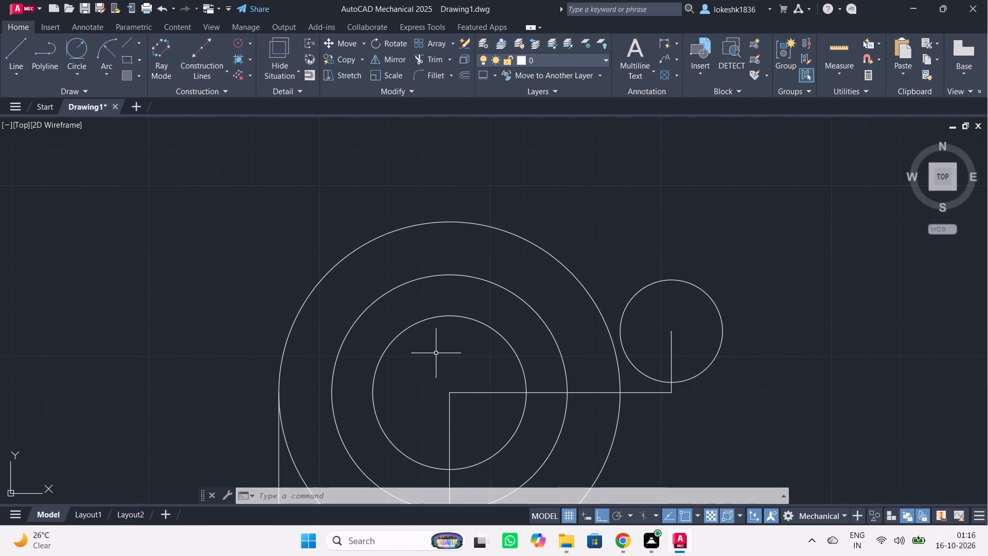
pyautogui.press('l')
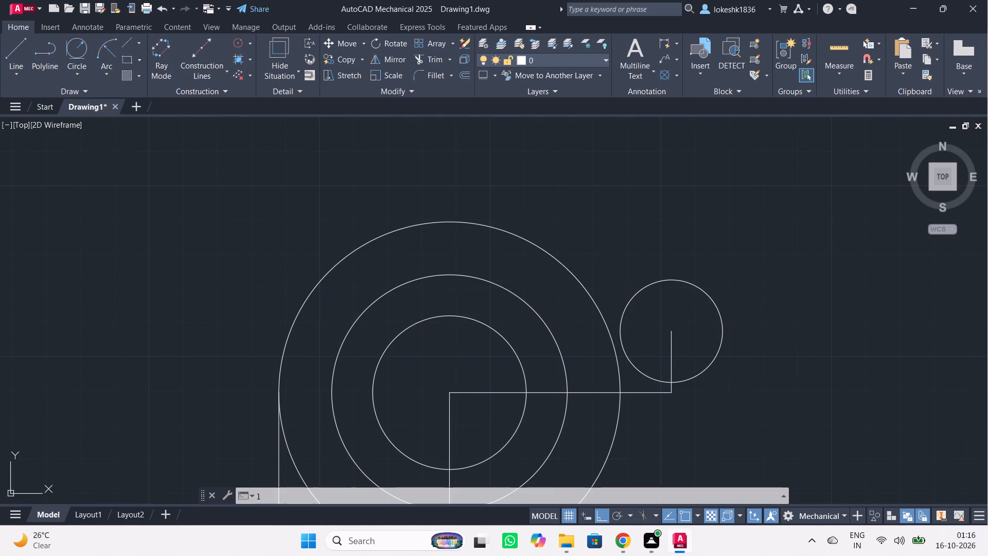
pyautogui.press('Return')
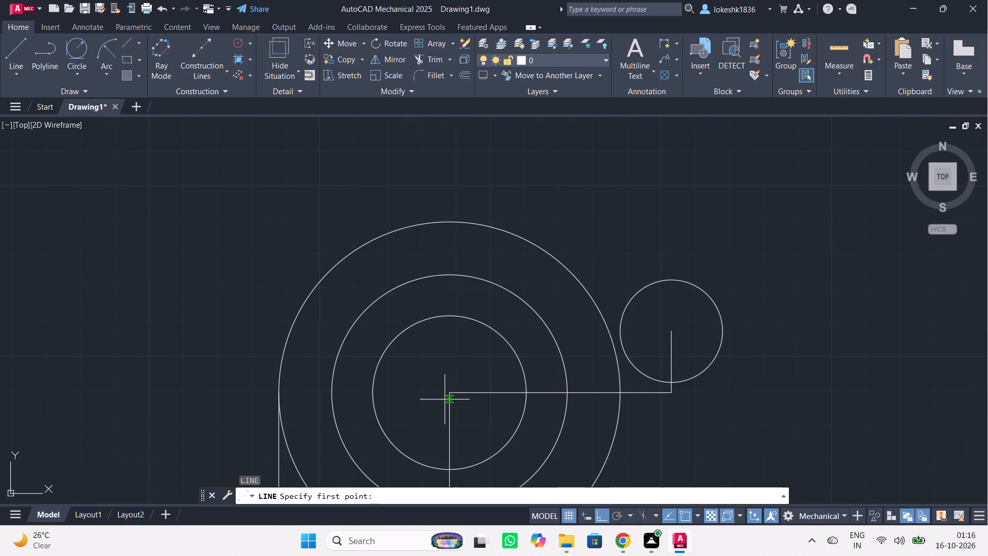
pyautogui.click(451, 392)
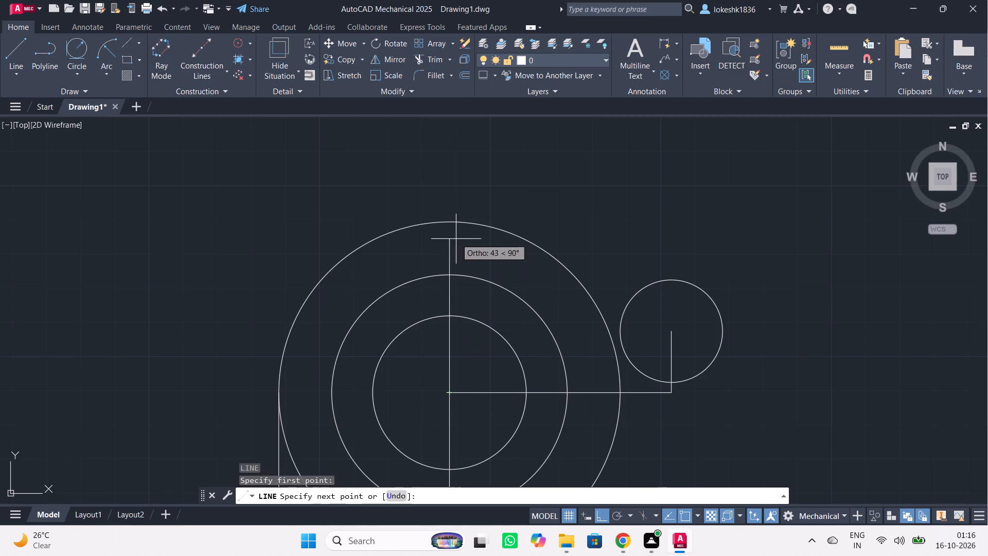
pyautogui.click(453, 221)
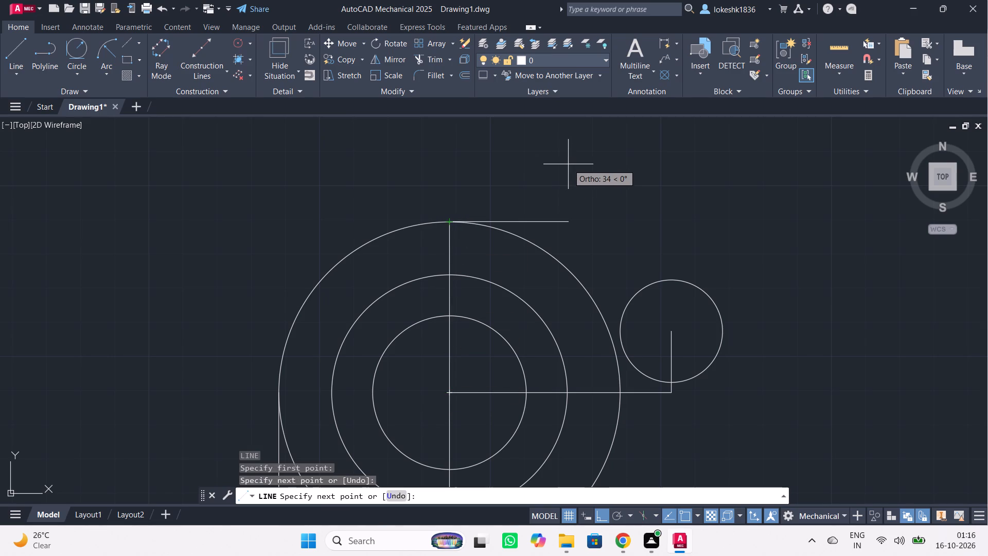
pyautogui.press('Escape')
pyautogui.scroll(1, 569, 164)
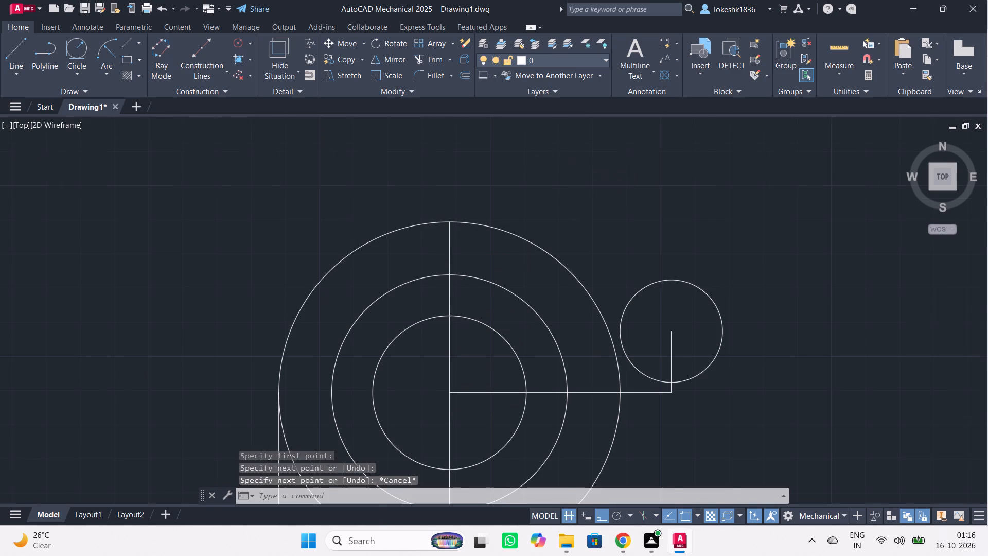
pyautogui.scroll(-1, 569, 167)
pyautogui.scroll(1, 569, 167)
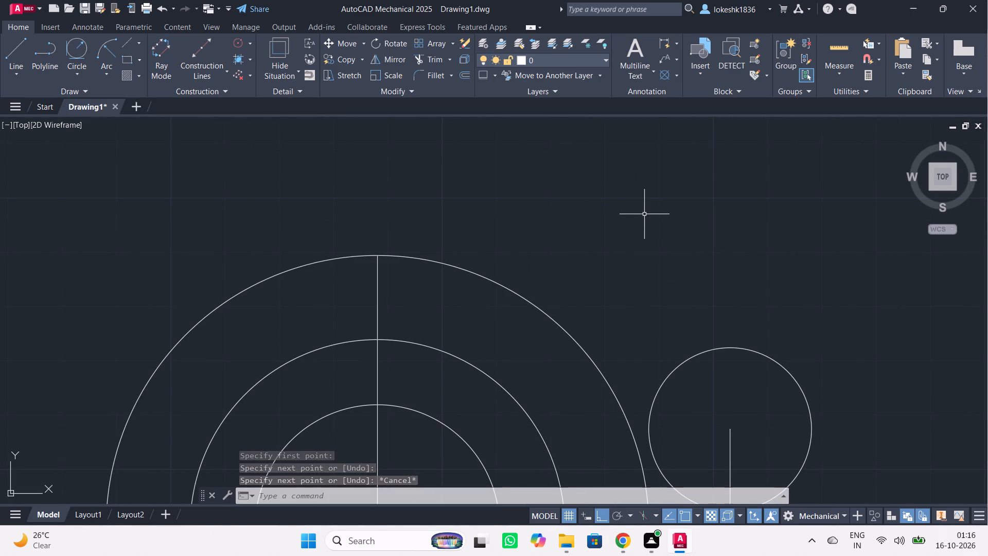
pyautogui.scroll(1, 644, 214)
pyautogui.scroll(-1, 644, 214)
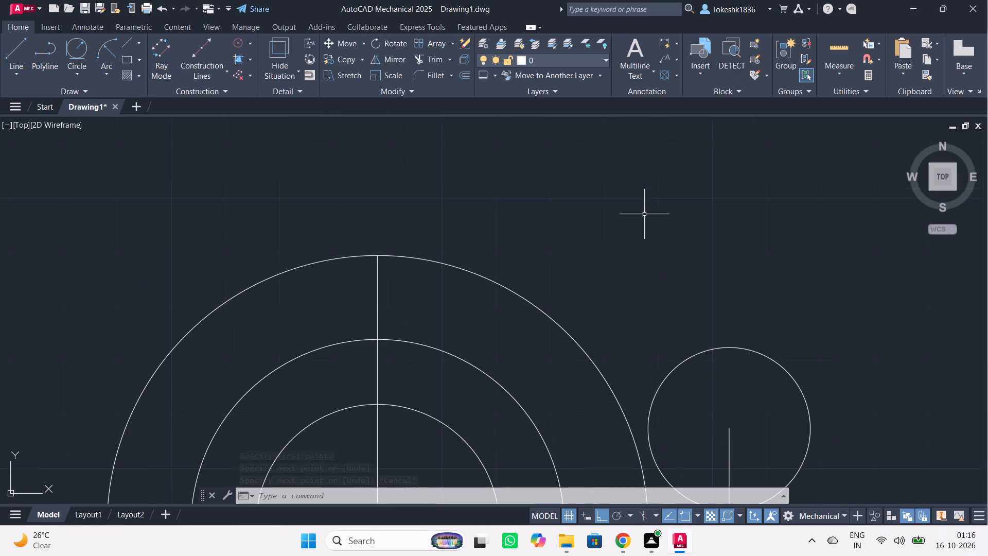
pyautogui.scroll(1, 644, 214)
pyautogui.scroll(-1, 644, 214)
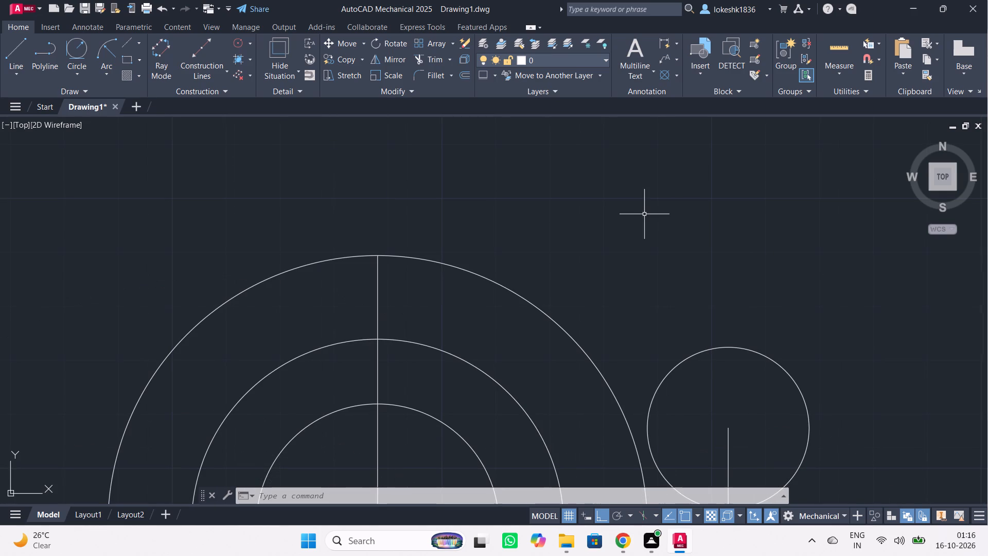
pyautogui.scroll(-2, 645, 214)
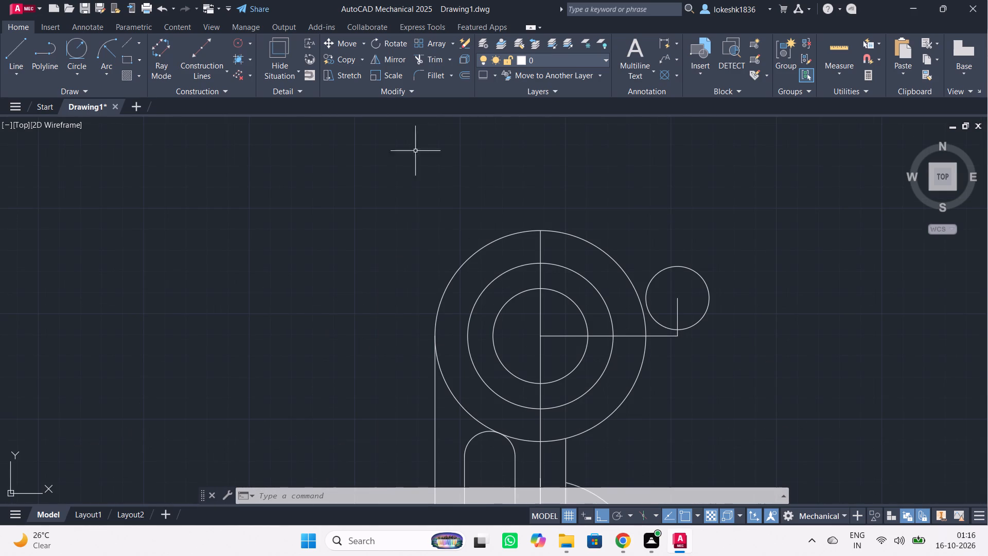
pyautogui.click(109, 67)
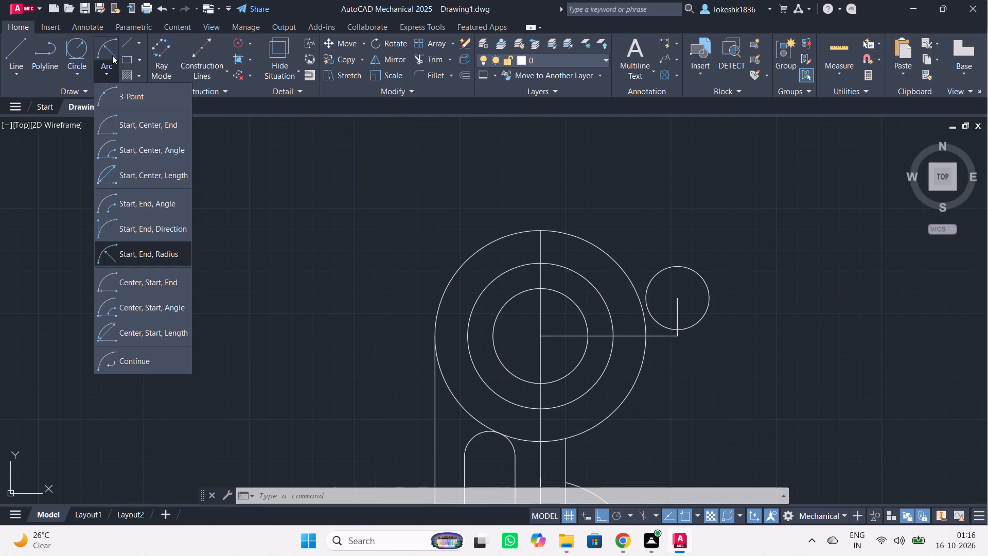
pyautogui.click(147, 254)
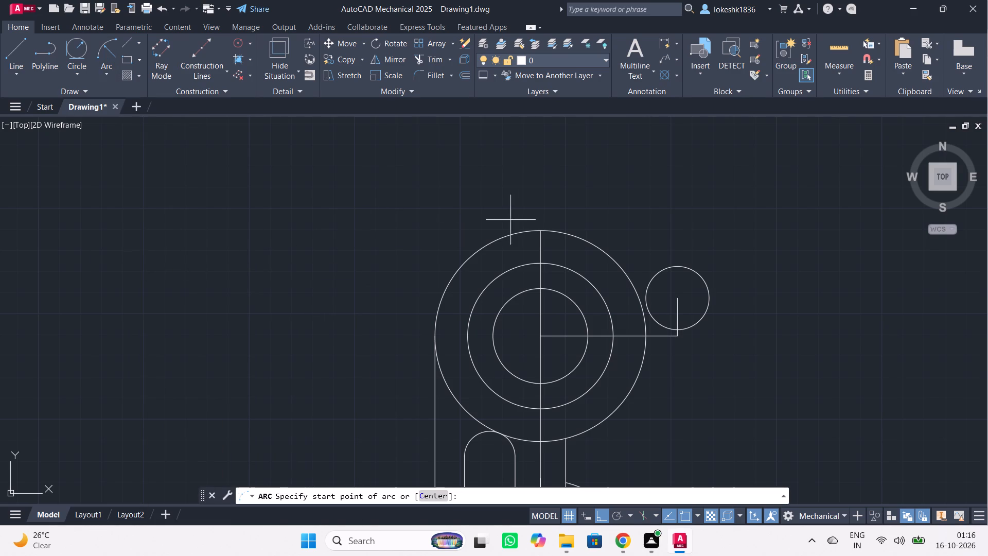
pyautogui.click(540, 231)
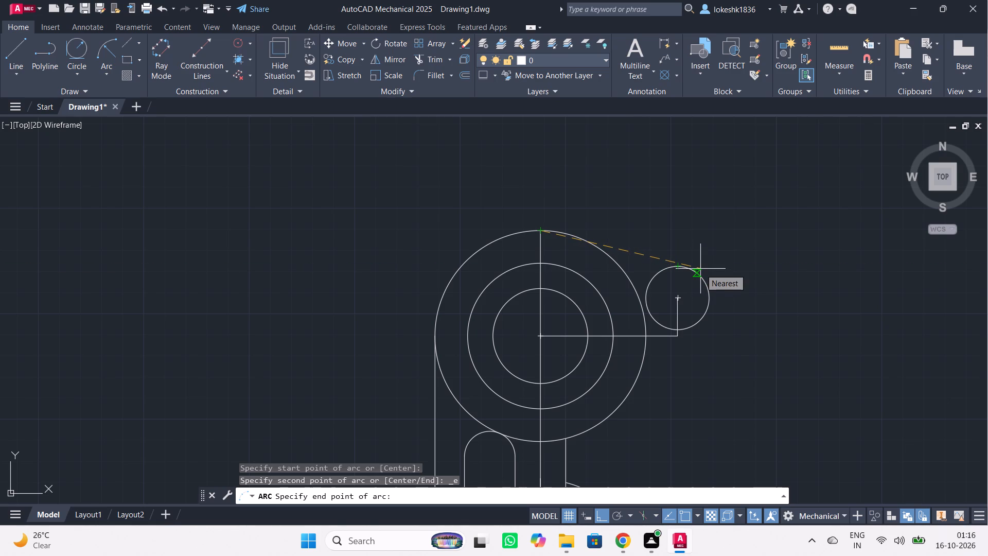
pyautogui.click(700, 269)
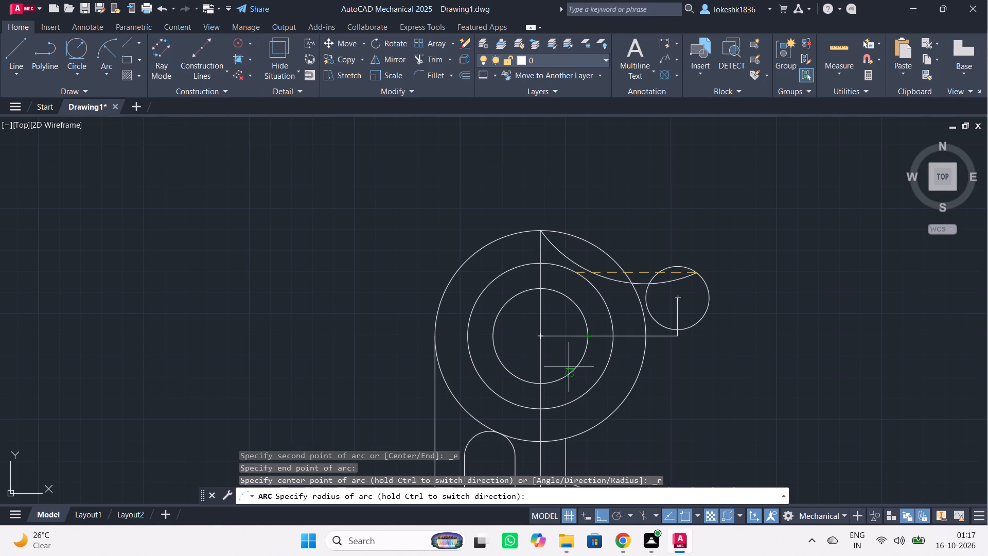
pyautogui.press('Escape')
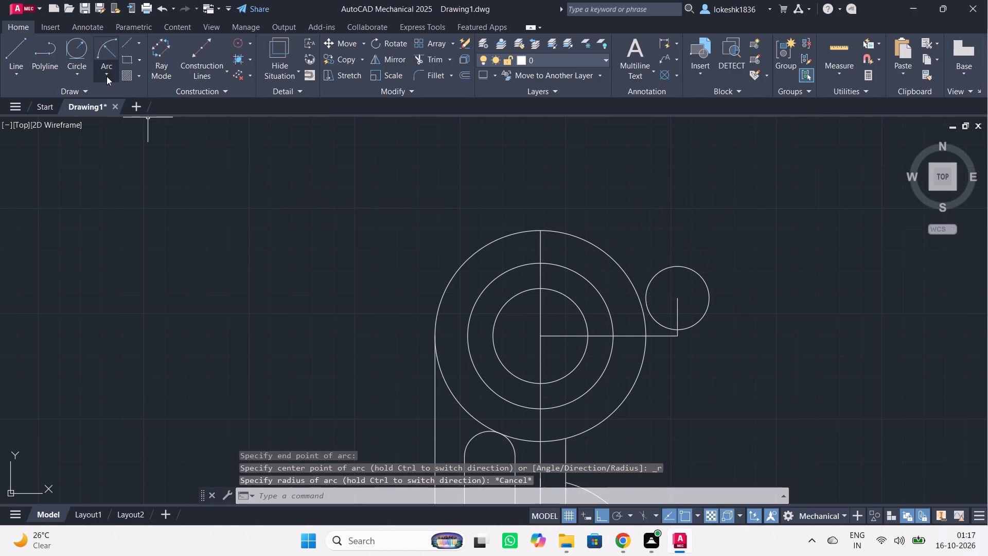
# Draw a radius 102 Start, End, Radius arc from the radius 15 circle's upper-right side to the top of the upper boss's outer circle.
pyautogui.click(104, 55)
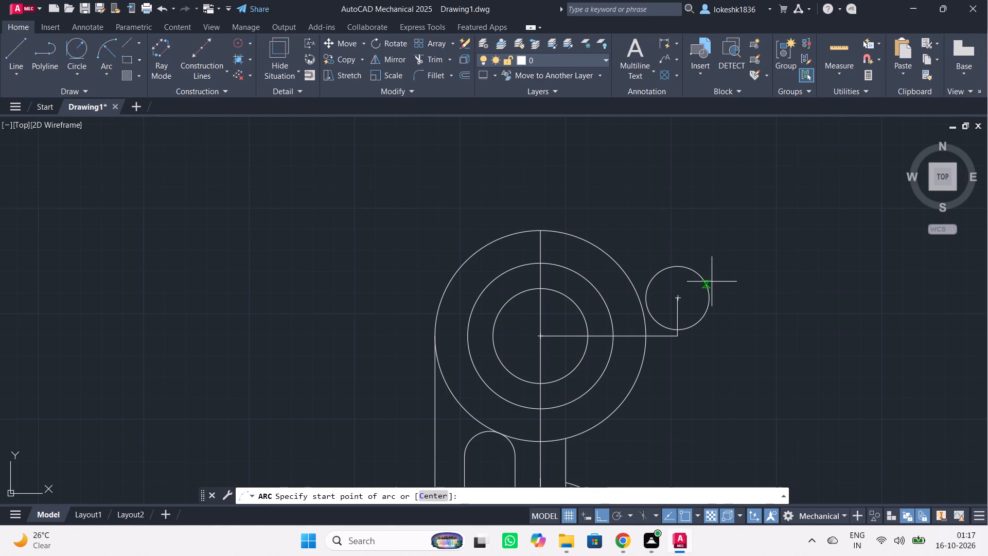
pyautogui.click(704, 275)
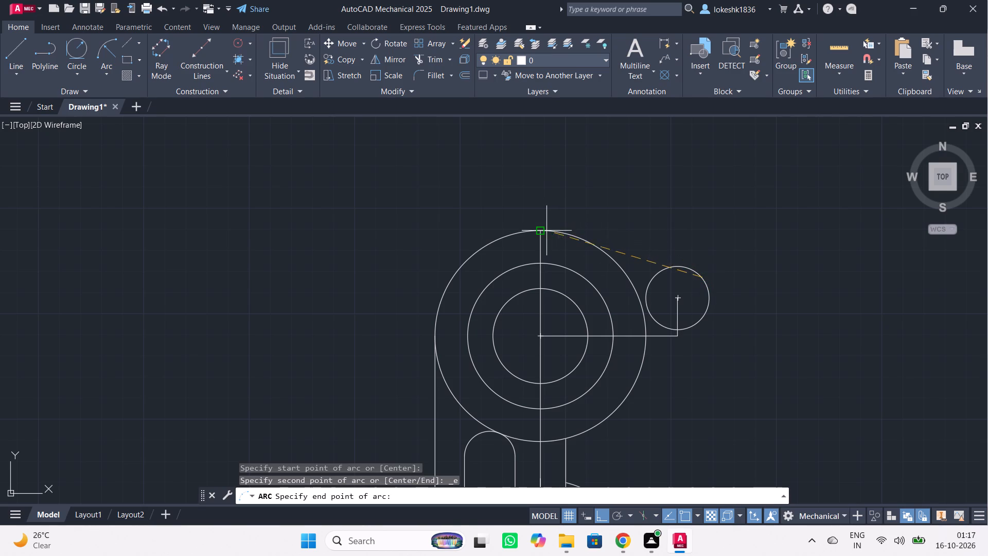
pyautogui.click(542, 232)
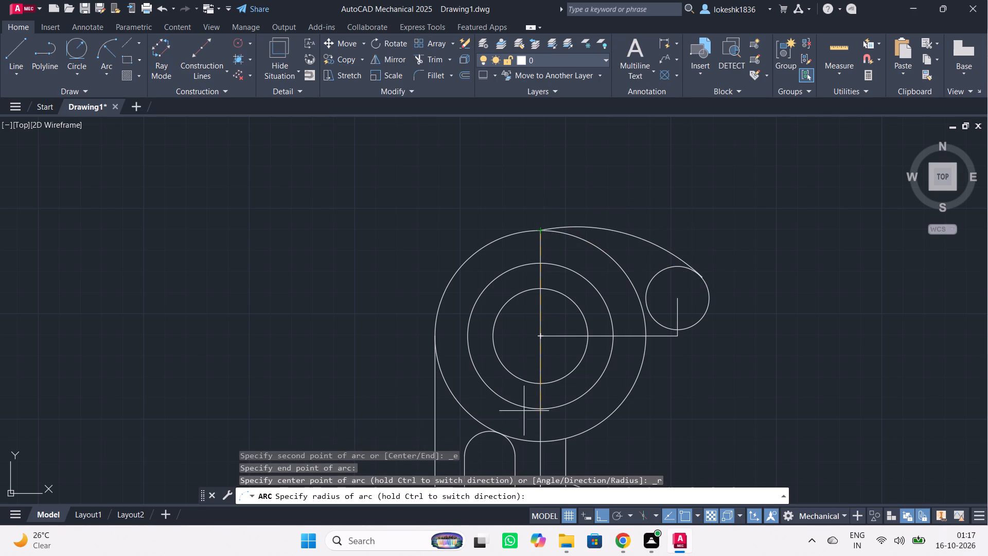
pyautogui.scroll(-2, 556, 386)
pyautogui.scroll(2, 556, 381)
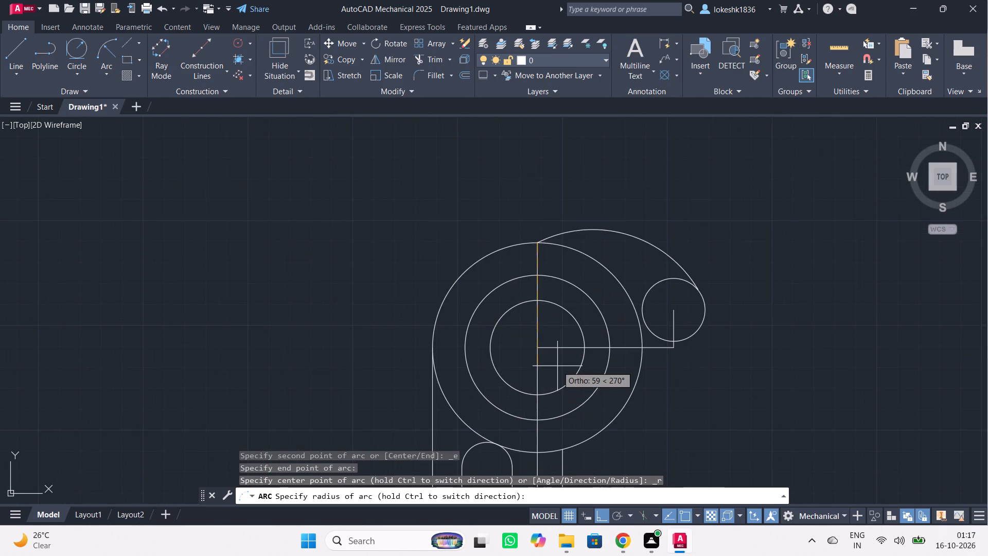
pyautogui.scroll(3, 557, 366)
pyautogui.scroll(-7, 564, 345)
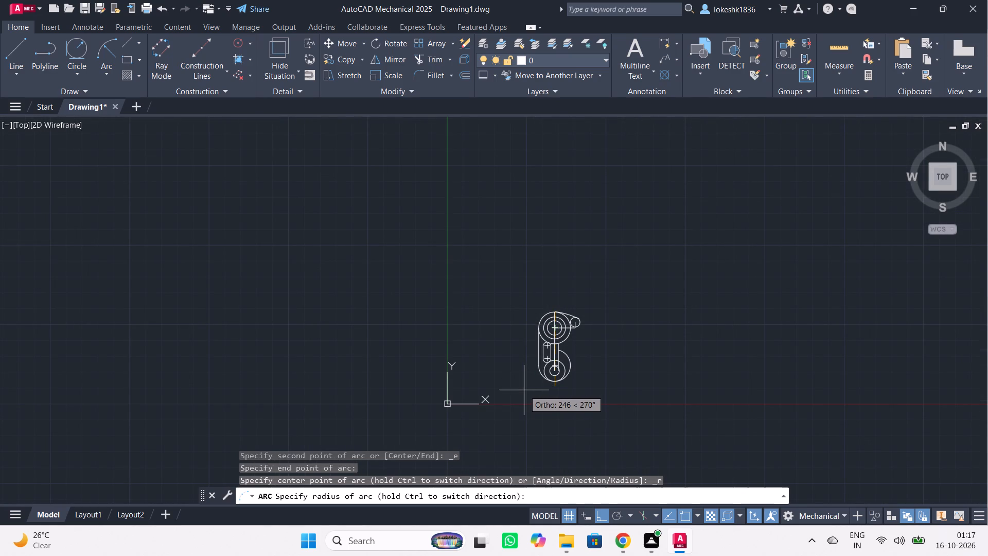
pyautogui.write('102')
pyautogui.press('Return')
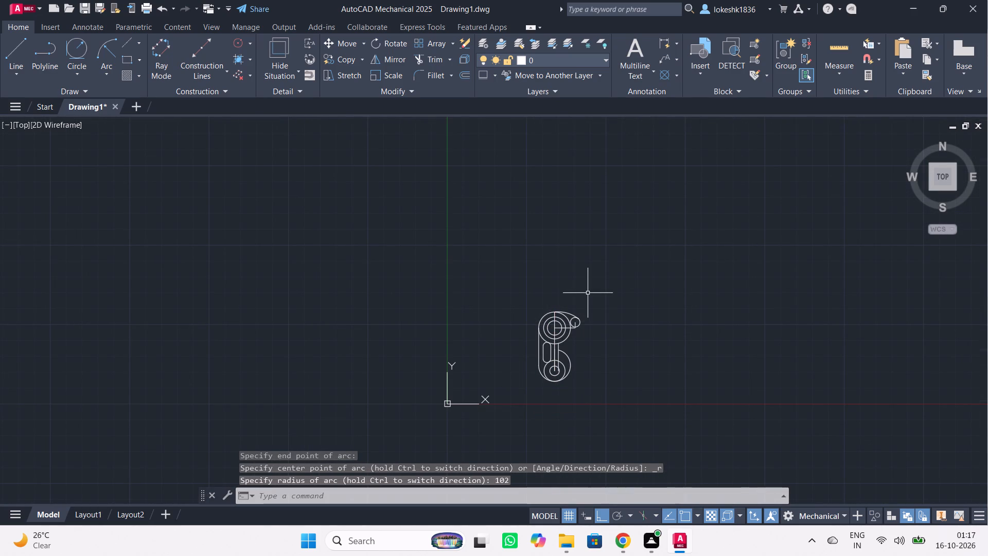
# Examine how the radius 102 arc meets the upper boss's outer circle and the radius 15 circle.
pyautogui.scroll(2, 585, 292)
pyautogui.scroll(-1, 533, 358)
pyautogui.scroll(3, 529, 355)
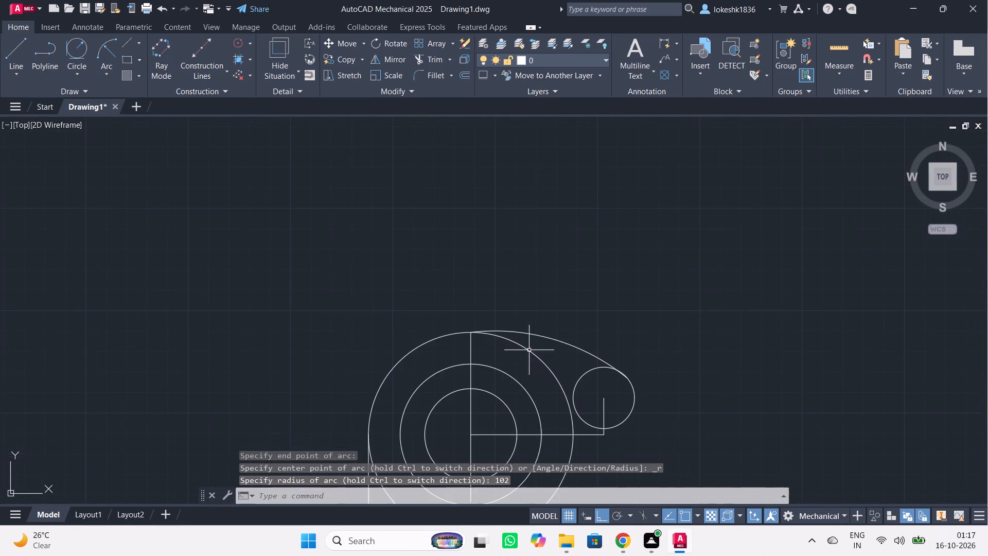
pyautogui.scroll(4, 529, 350)
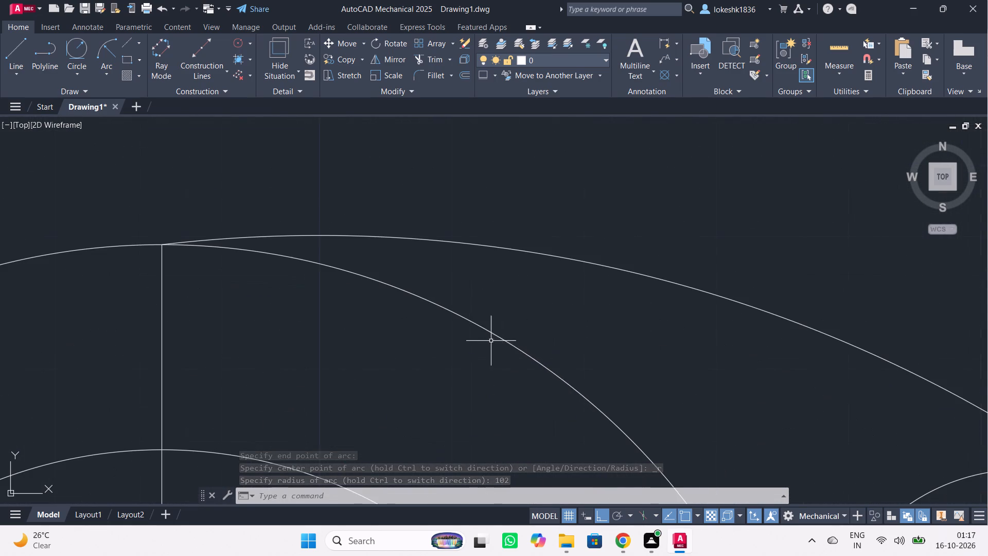
pyautogui.scroll(-3, 484, 344)
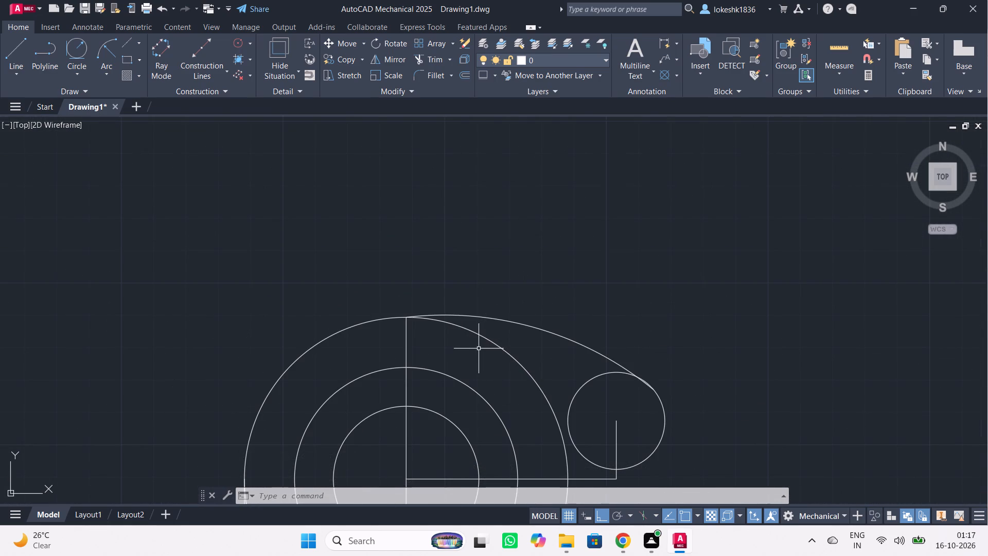
pyautogui.scroll(-1, 479, 349)
pyautogui.scroll(3, 479, 349)
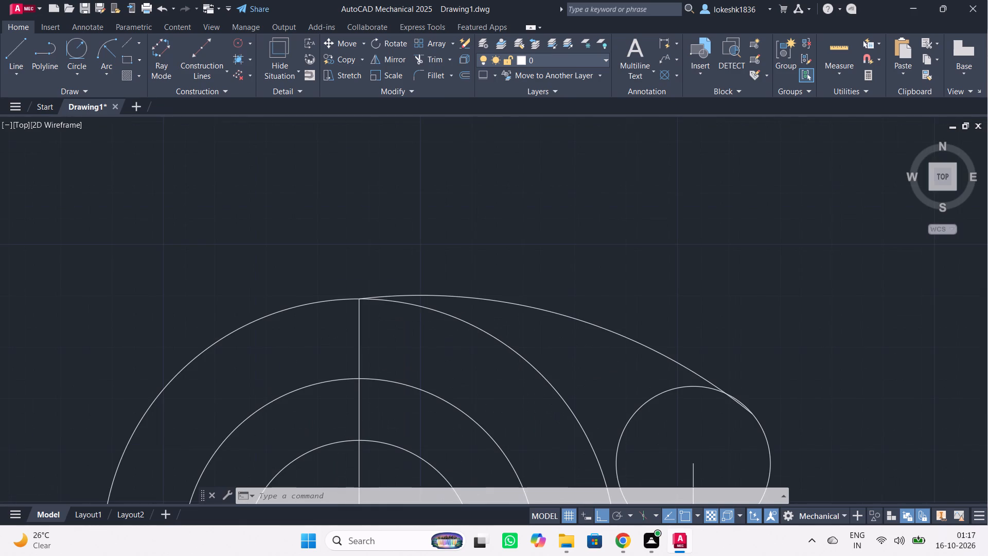
pyautogui.scroll(-1, 479, 349)
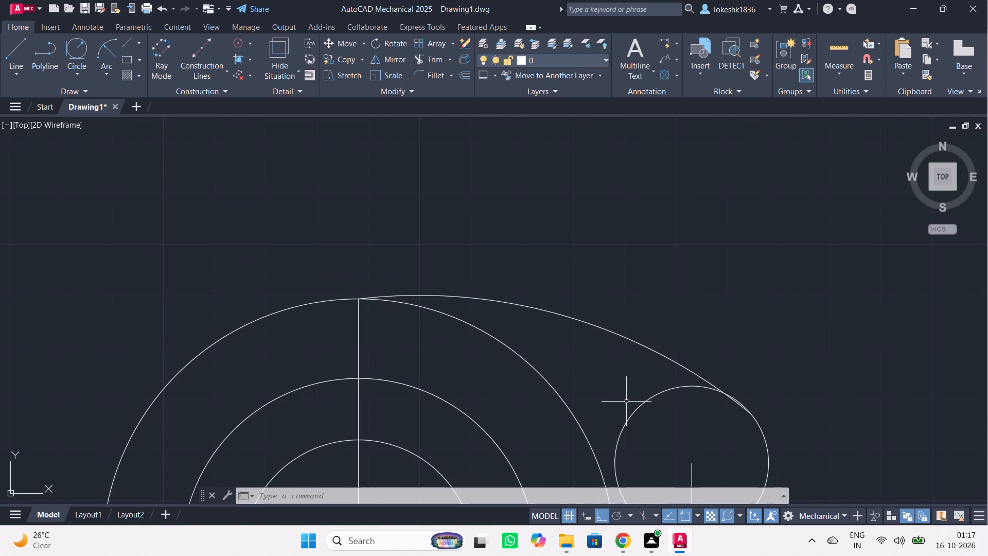
pyautogui.scroll(2, 626, 402)
pyautogui.scroll(1, 743, 392)
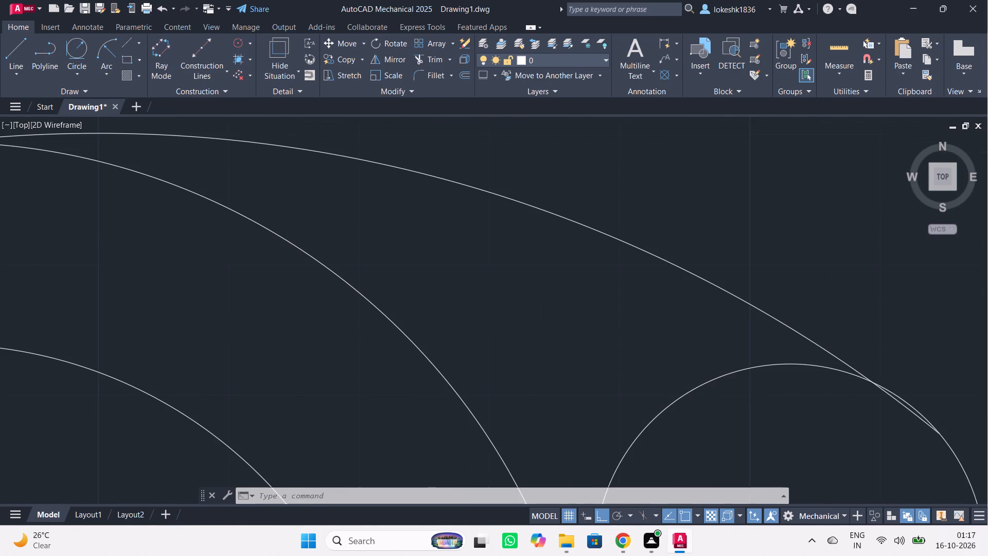
pyautogui.scroll(-1, 760, 385)
pyautogui.scroll(1, 858, 412)
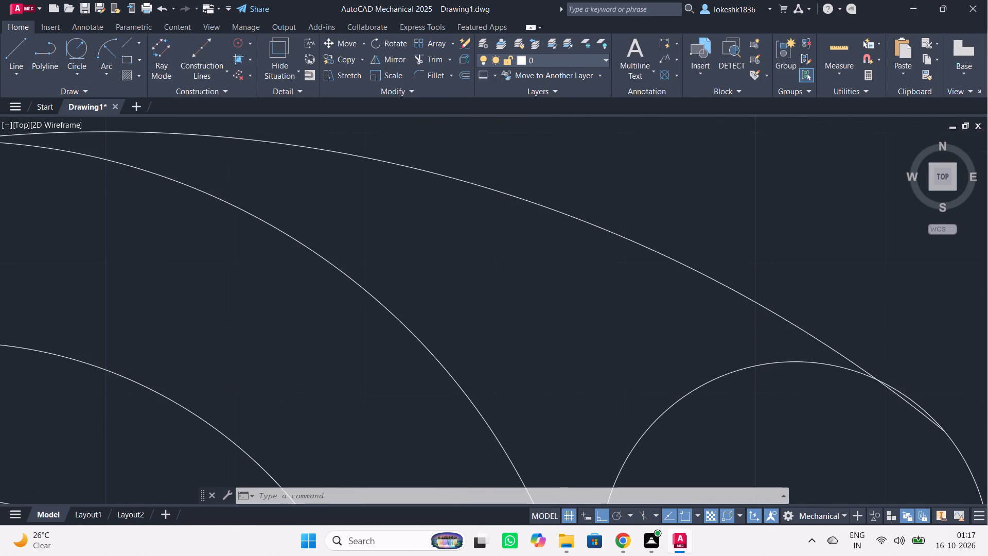
pyautogui.scroll(-3, 858, 412)
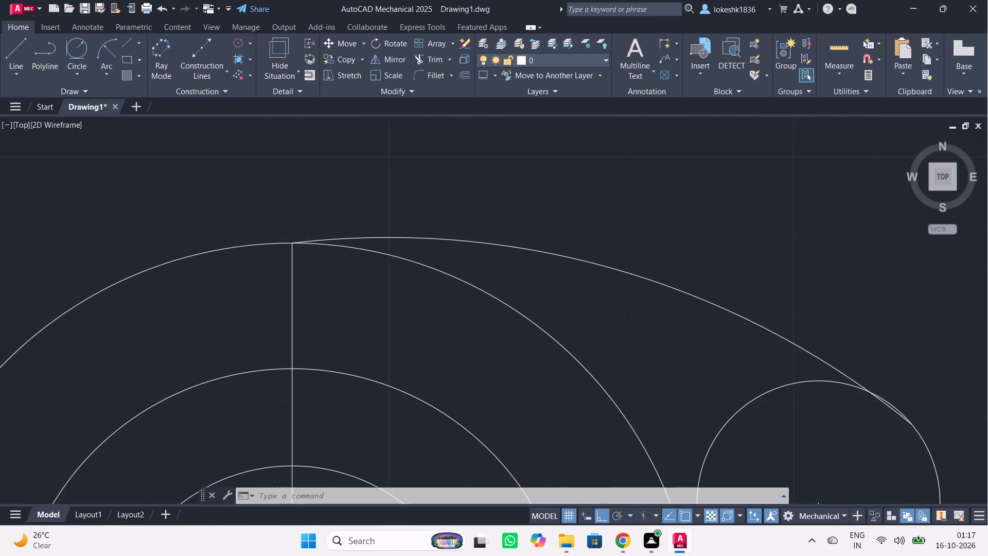
pyautogui.scroll(-2, 858, 412)
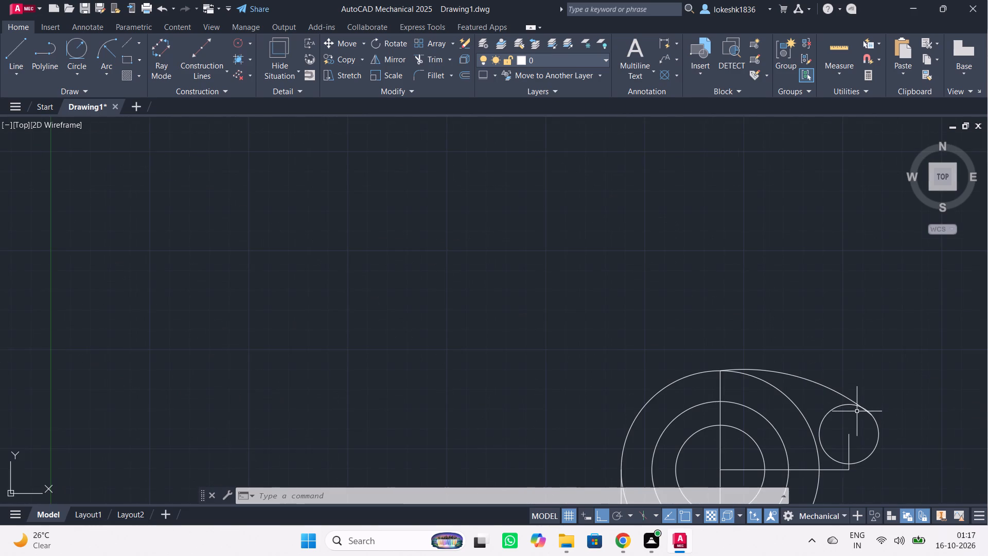
pyautogui.scroll(-2, 854, 409)
pyautogui.scroll(2, 854, 409)
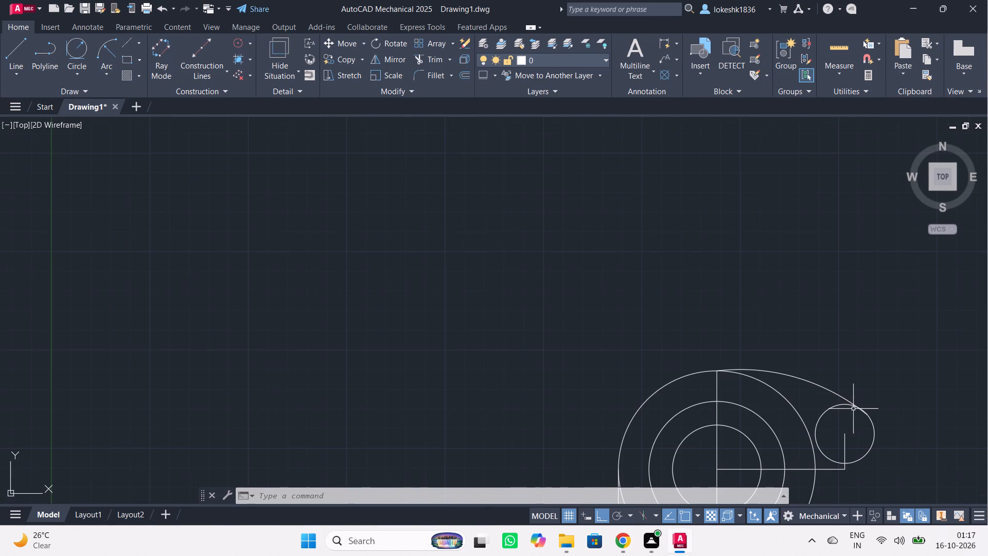
pyautogui.scroll(4, 849, 411)
pyautogui.scroll(-2, 849, 412)
pyautogui.scroll(-1, 803, 387)
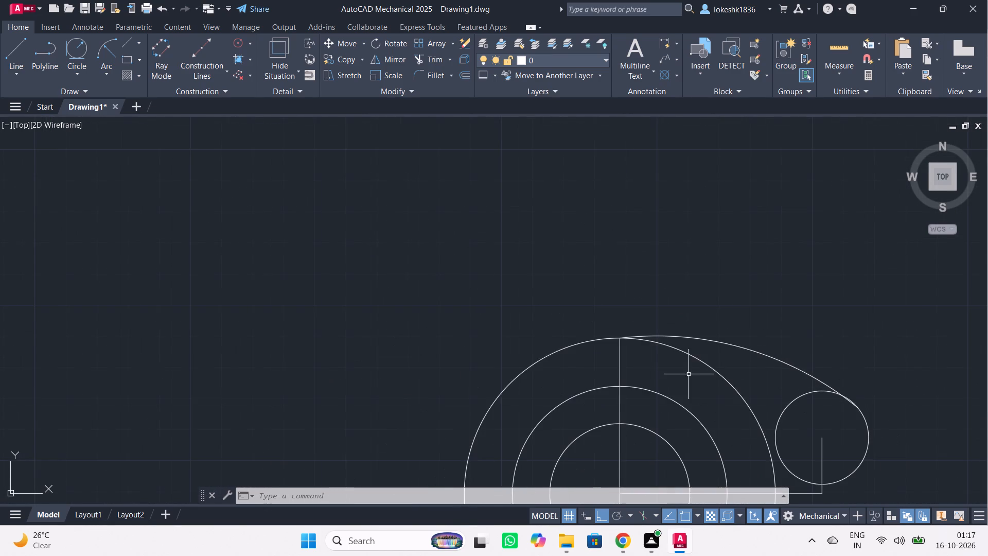
pyautogui.scroll(-2, 688, 374)
pyautogui.scroll(1, 686, 373)
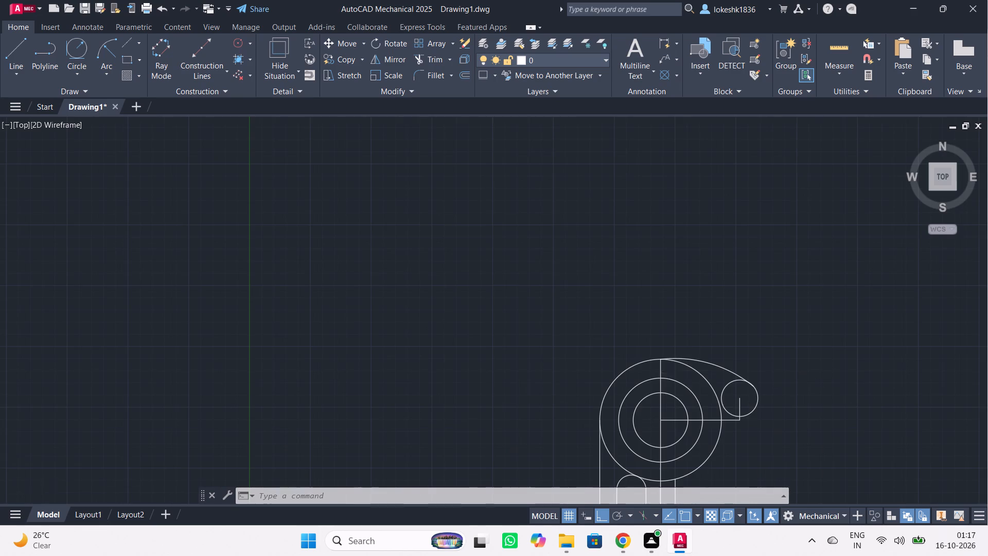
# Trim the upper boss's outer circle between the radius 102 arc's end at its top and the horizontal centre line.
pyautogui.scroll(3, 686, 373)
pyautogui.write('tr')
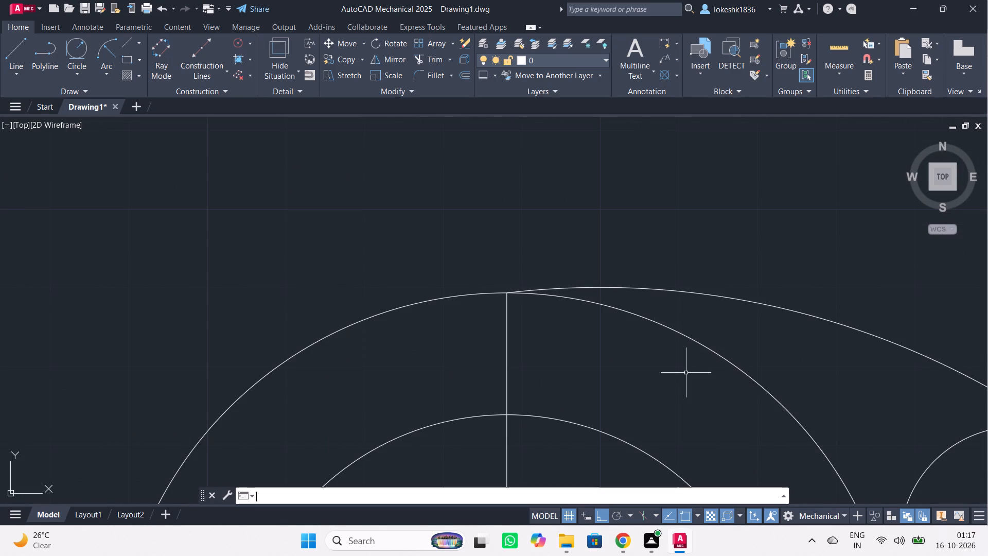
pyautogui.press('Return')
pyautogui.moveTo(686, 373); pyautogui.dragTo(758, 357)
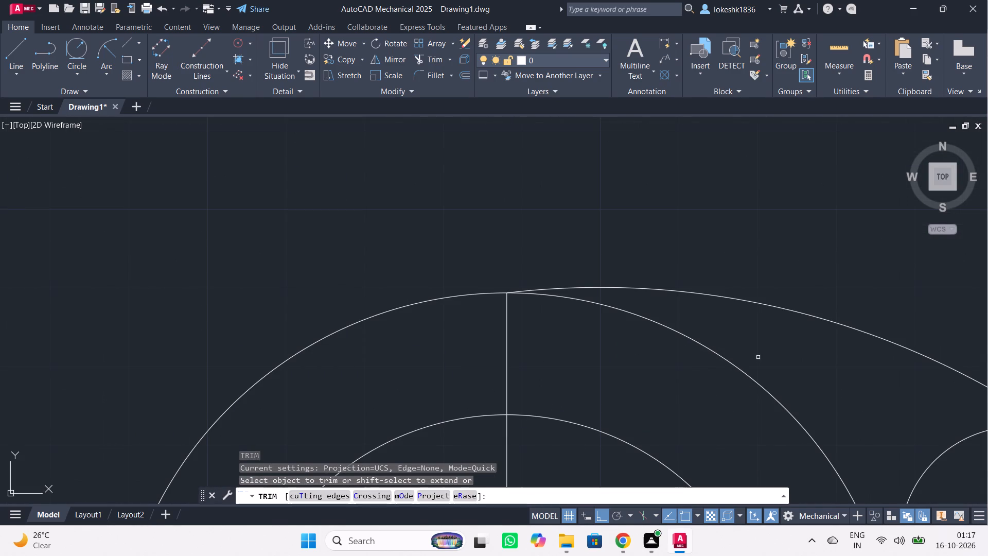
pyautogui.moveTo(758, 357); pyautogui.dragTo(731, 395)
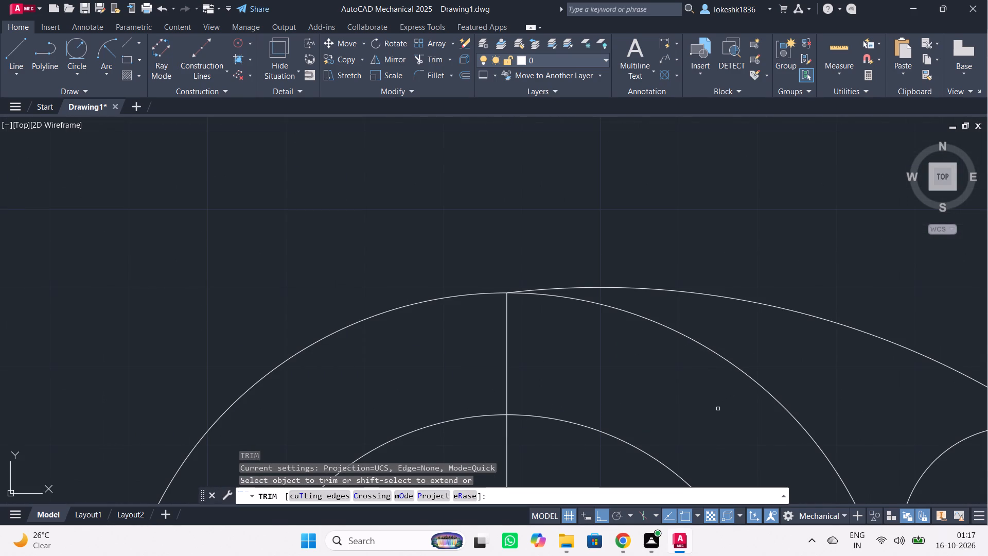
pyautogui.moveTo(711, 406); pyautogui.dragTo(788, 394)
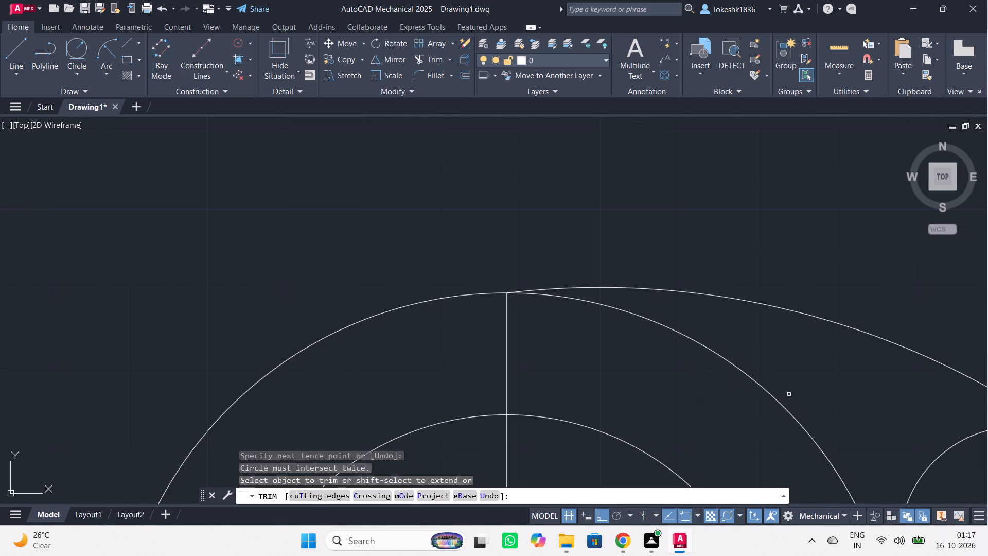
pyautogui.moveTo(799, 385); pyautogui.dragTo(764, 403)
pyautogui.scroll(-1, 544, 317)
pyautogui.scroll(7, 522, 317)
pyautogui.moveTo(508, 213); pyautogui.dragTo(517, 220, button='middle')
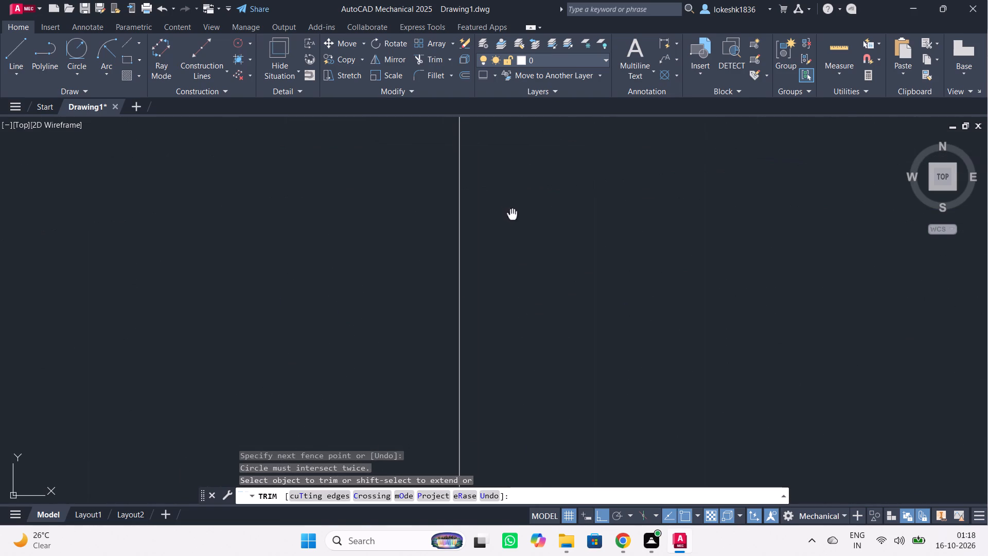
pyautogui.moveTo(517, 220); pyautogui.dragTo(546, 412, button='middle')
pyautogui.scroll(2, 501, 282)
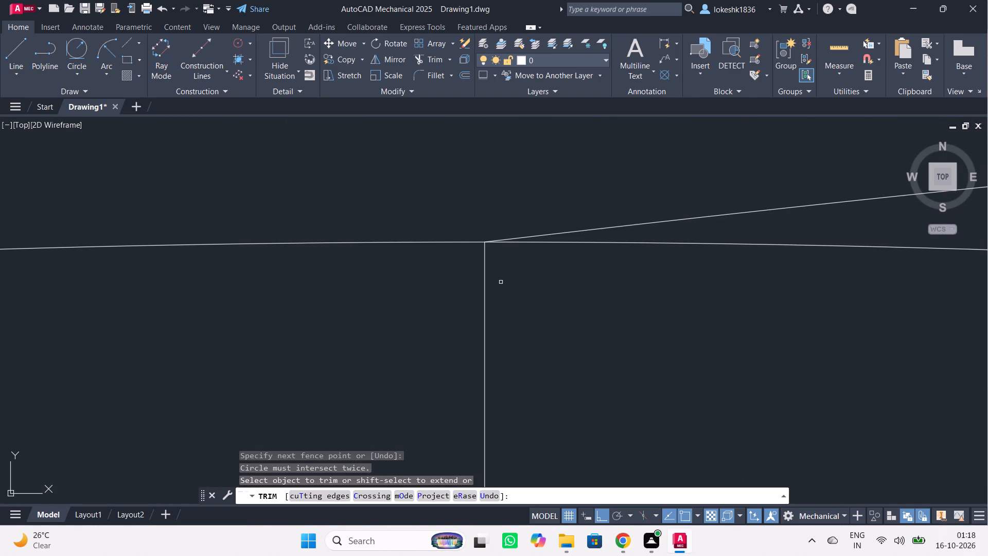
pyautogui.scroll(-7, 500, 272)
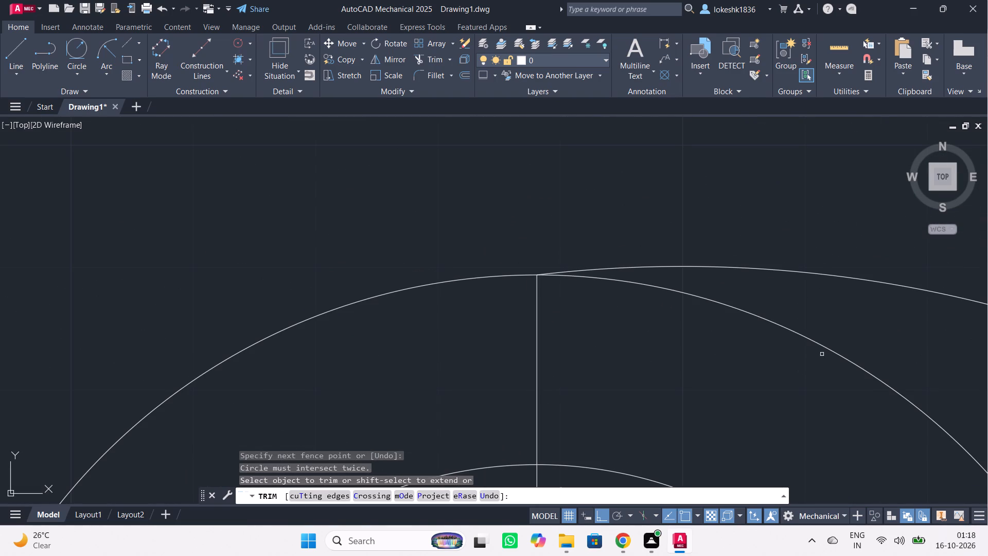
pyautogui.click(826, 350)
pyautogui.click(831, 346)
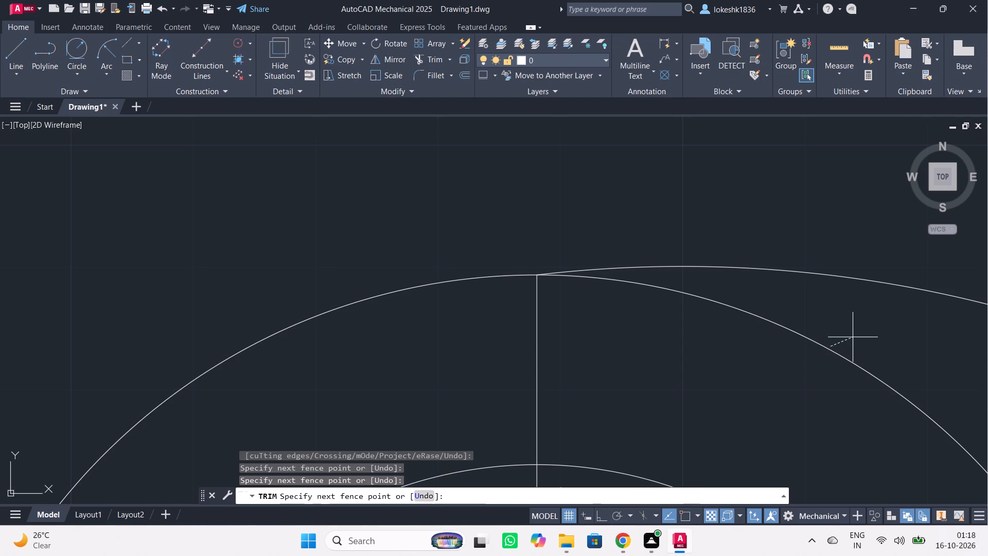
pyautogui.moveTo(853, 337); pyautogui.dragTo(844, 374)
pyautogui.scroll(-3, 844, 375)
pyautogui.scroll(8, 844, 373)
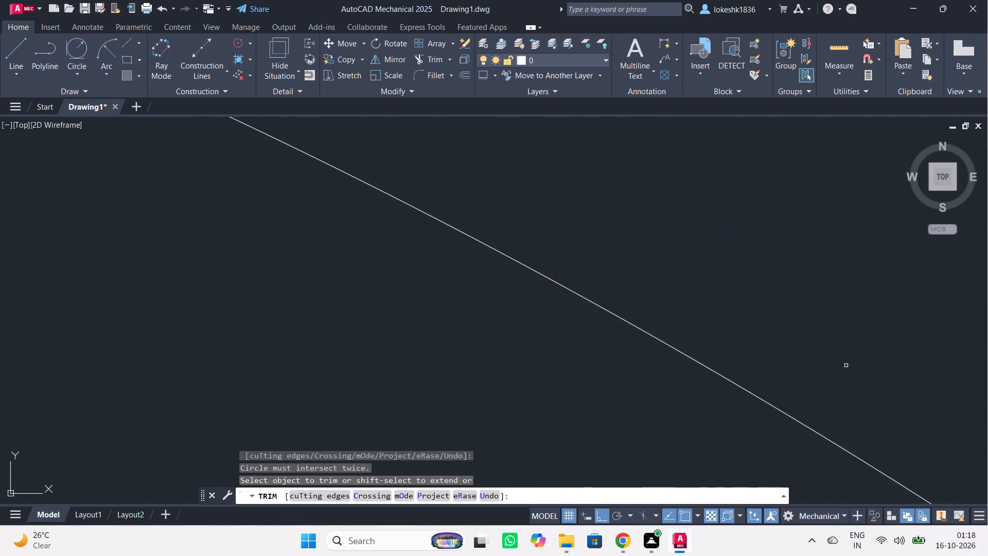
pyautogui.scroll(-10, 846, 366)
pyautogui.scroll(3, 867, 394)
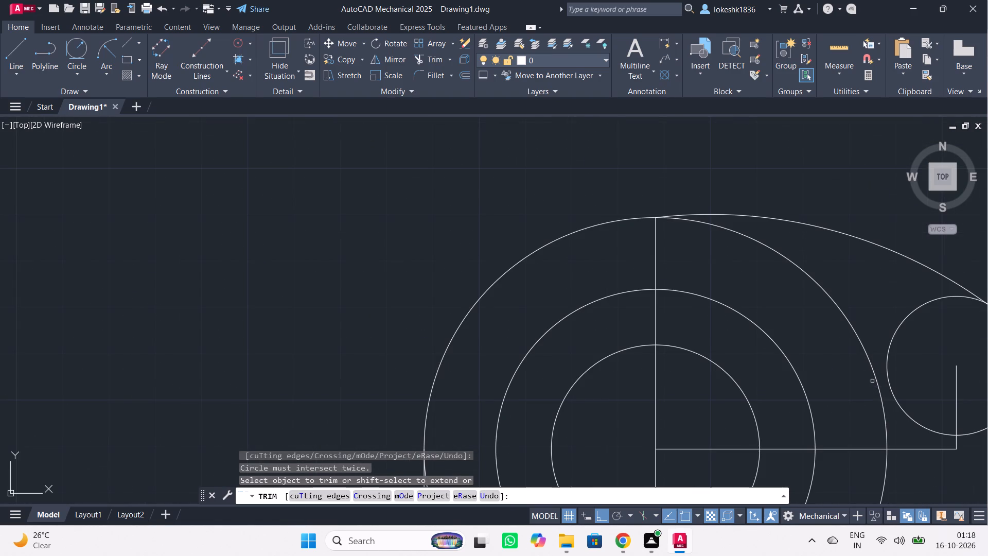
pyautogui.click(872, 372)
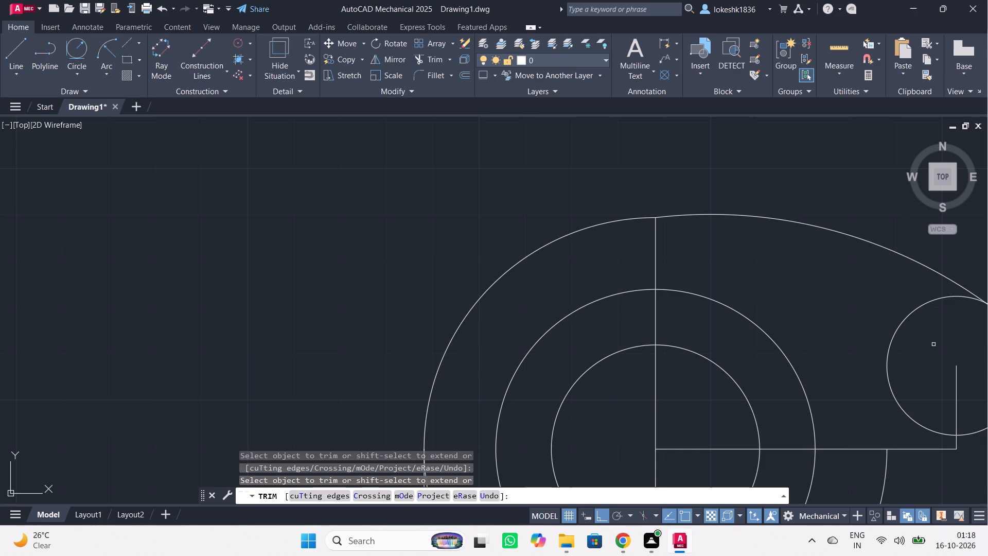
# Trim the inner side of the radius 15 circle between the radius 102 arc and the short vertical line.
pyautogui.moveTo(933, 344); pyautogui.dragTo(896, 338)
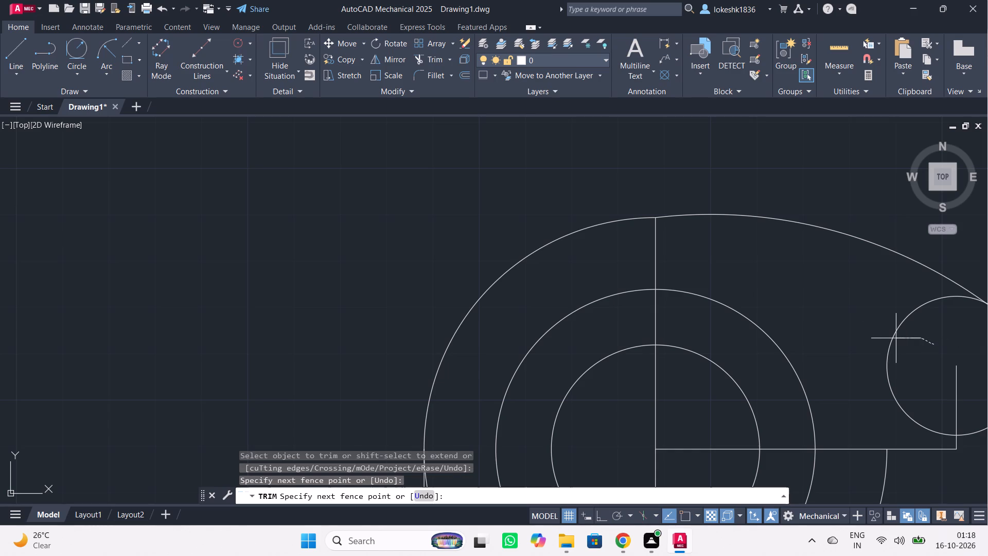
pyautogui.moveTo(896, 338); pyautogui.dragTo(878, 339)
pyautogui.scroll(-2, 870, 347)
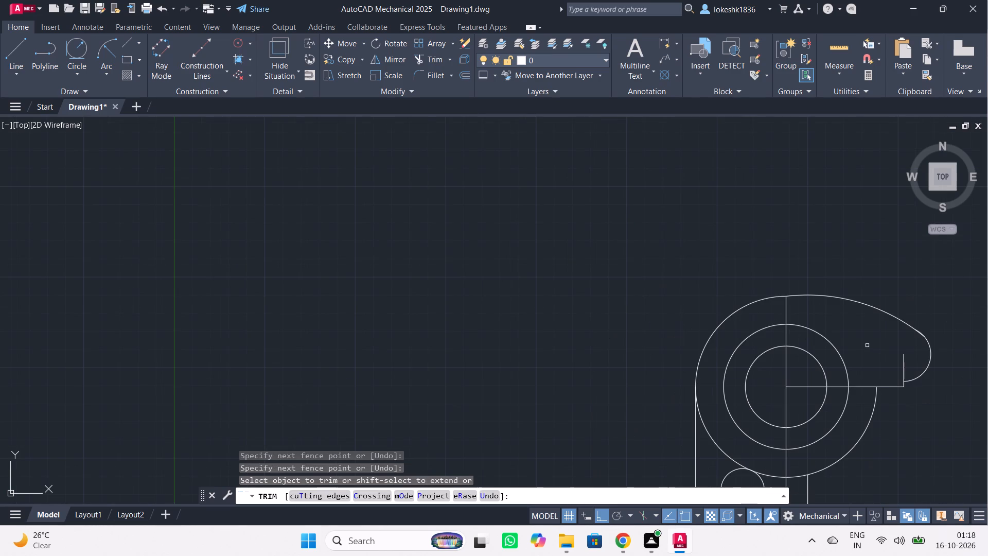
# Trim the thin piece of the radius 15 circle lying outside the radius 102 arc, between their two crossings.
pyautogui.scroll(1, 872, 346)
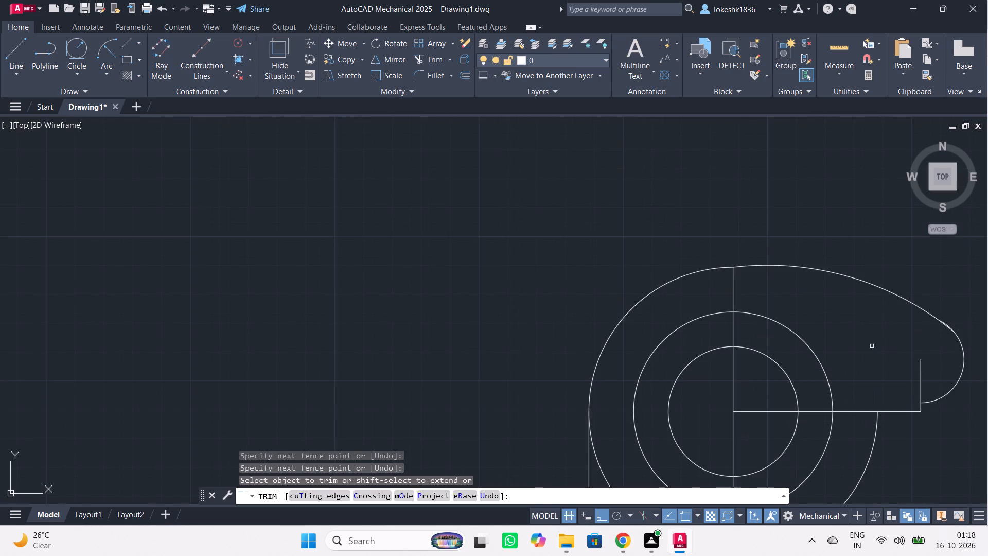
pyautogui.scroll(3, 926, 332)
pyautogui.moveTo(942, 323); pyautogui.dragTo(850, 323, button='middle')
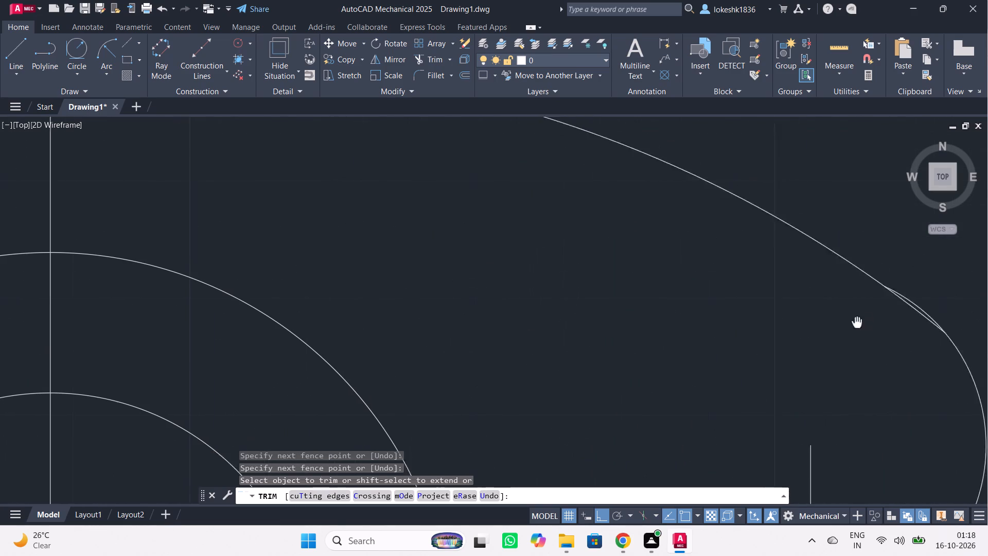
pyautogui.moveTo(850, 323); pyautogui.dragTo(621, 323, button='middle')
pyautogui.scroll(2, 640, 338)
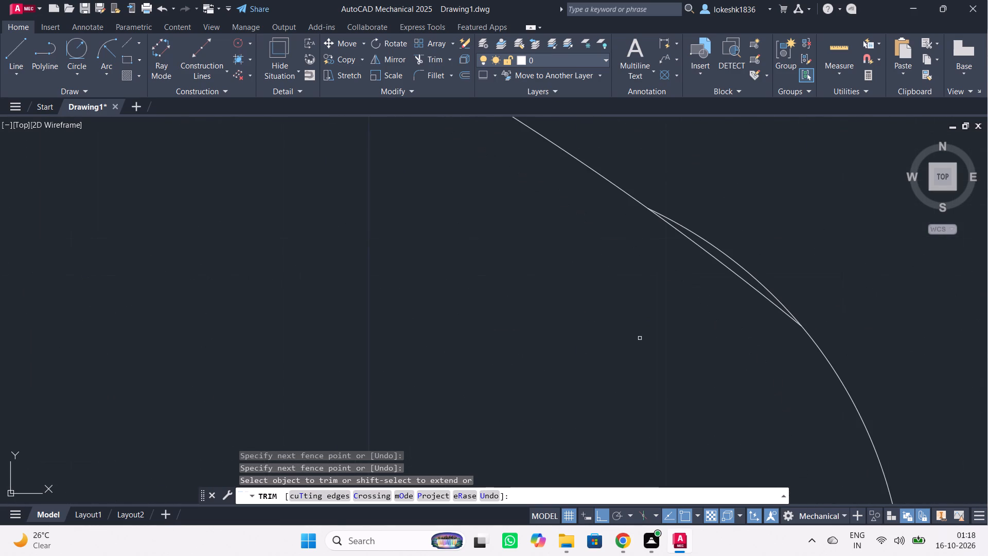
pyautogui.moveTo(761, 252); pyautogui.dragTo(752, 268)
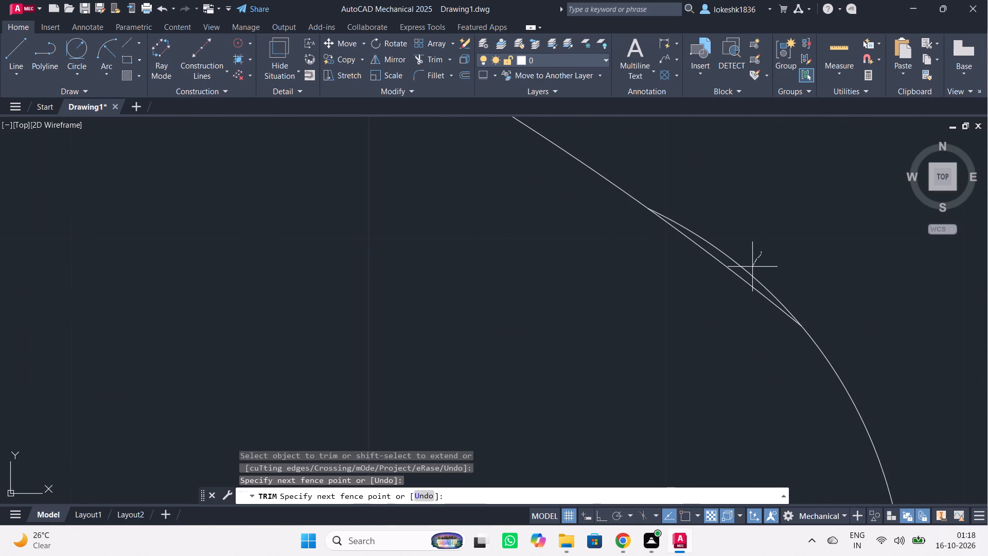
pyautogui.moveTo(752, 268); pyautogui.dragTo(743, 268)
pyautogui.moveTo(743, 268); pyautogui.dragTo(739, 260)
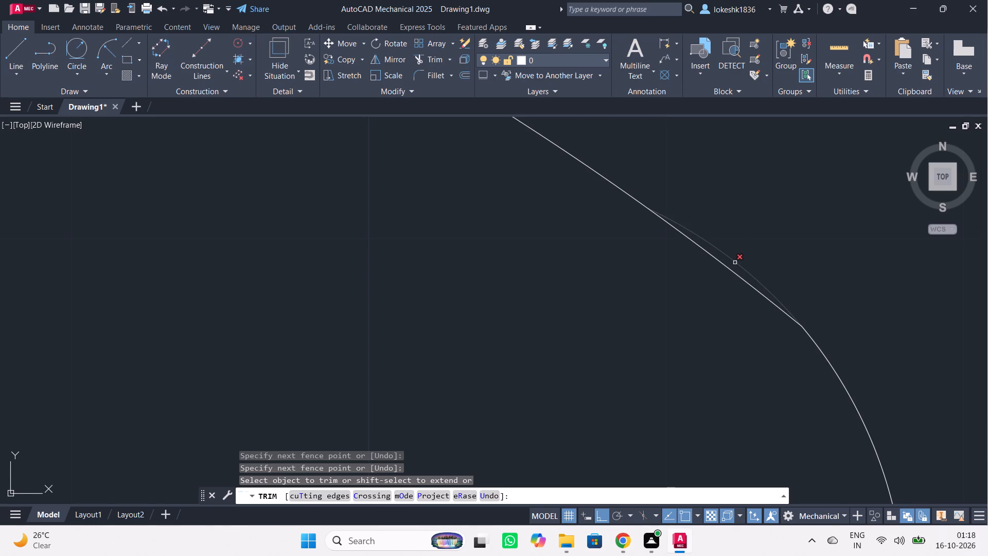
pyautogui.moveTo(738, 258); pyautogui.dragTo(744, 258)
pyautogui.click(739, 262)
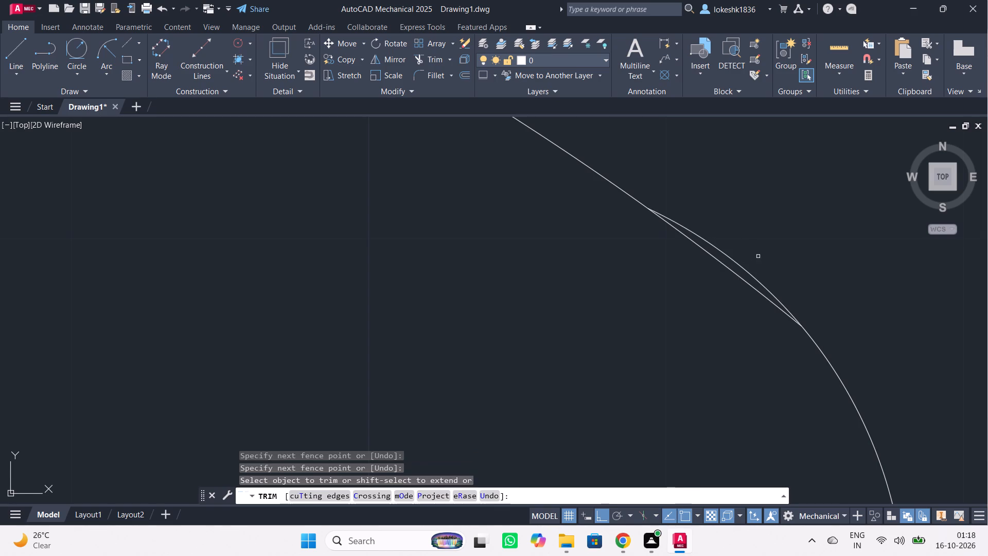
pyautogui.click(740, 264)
# Examine the junction of the radius 102 arc and the radius 15 arc, and the overall plate outline.
pyautogui.scroll(2, 681, 211)
pyautogui.scroll(4, 651, 243)
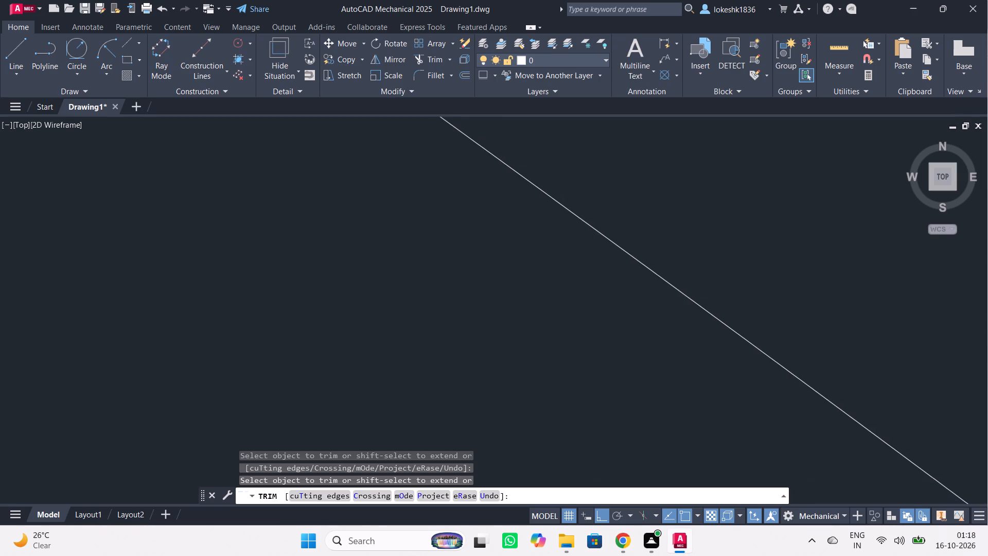
pyautogui.scroll(1, 647, 245)
pyautogui.scroll(6, 606, 235)
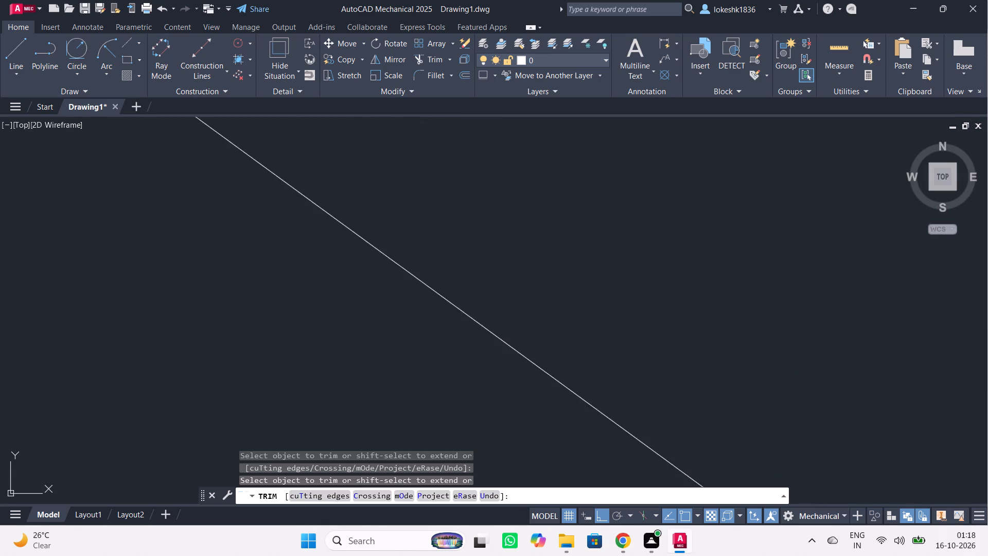
pyautogui.scroll(1, 604, 236)
pyautogui.scroll(3, 306, 324)
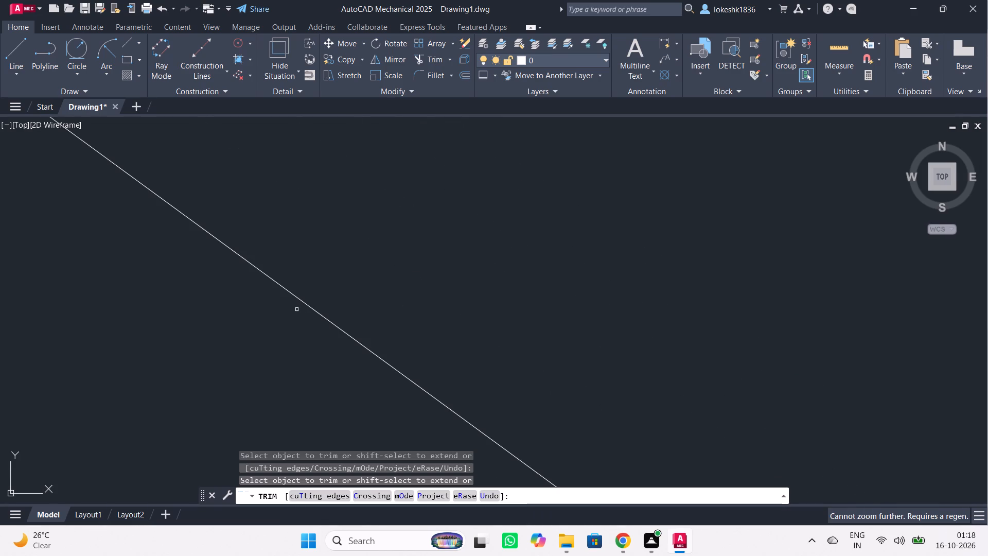
pyautogui.scroll(7, 297, 309)
pyautogui.scroll(-20, 426, 281)
pyautogui.scroll(-2, 426, 281)
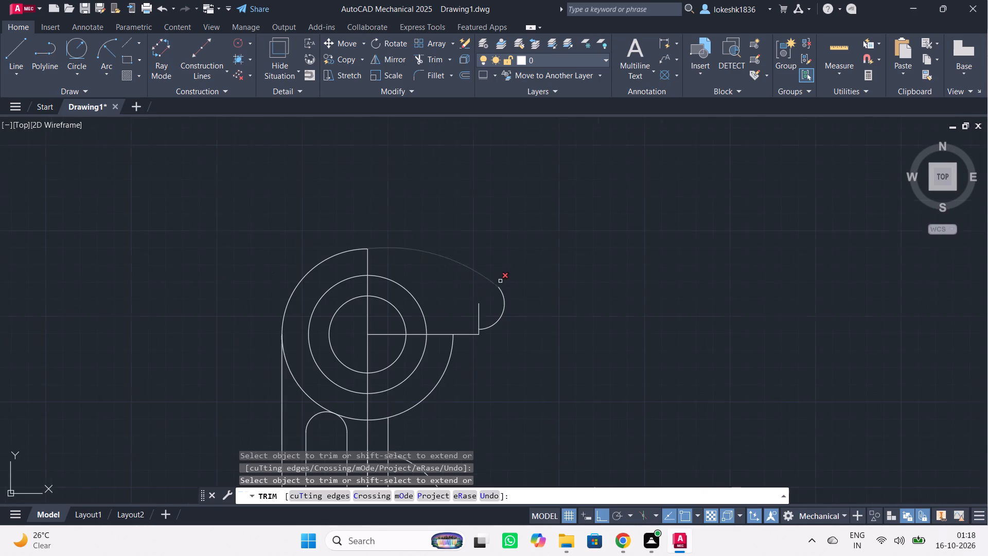
pyautogui.scroll(2, 499, 294)
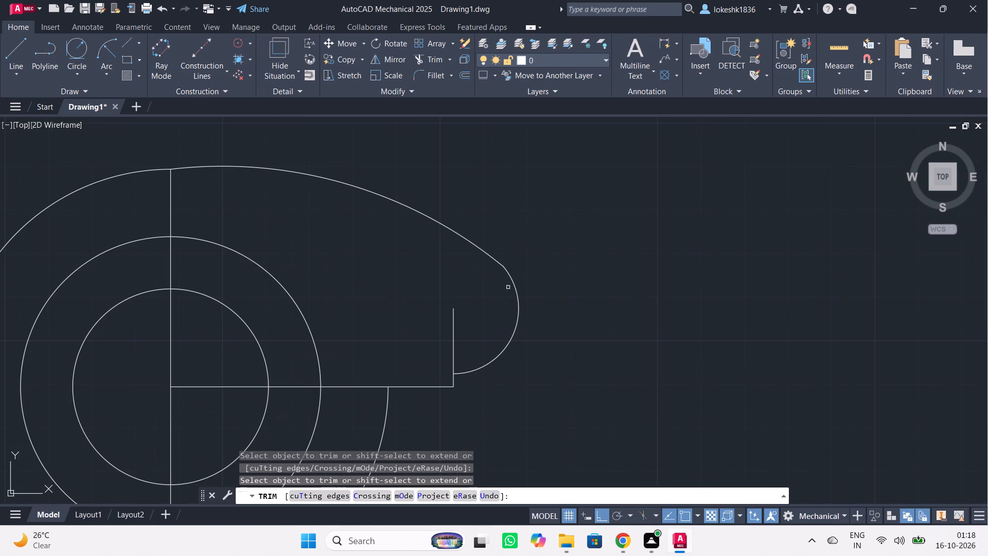
pyautogui.scroll(5, 505, 279)
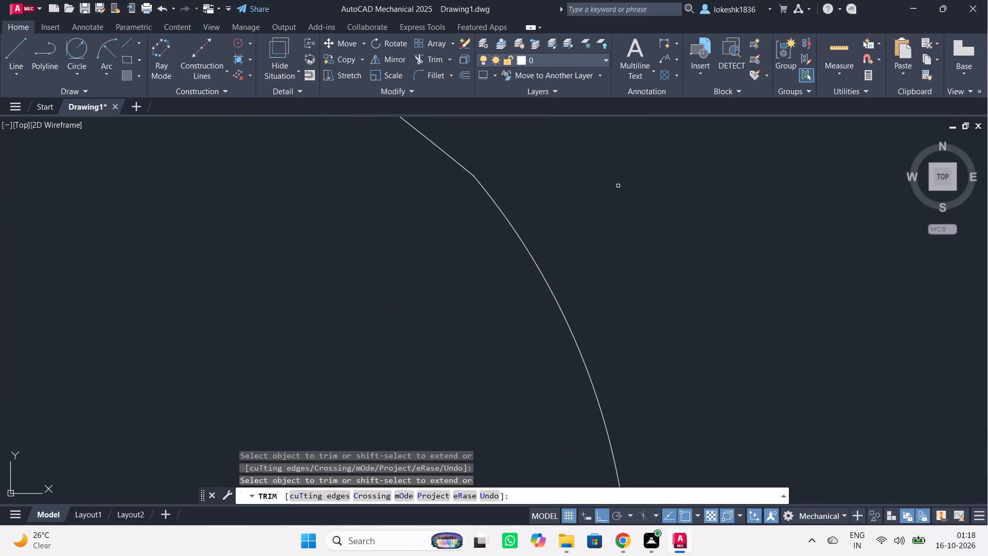
pyautogui.scroll(-4, 618, 186)
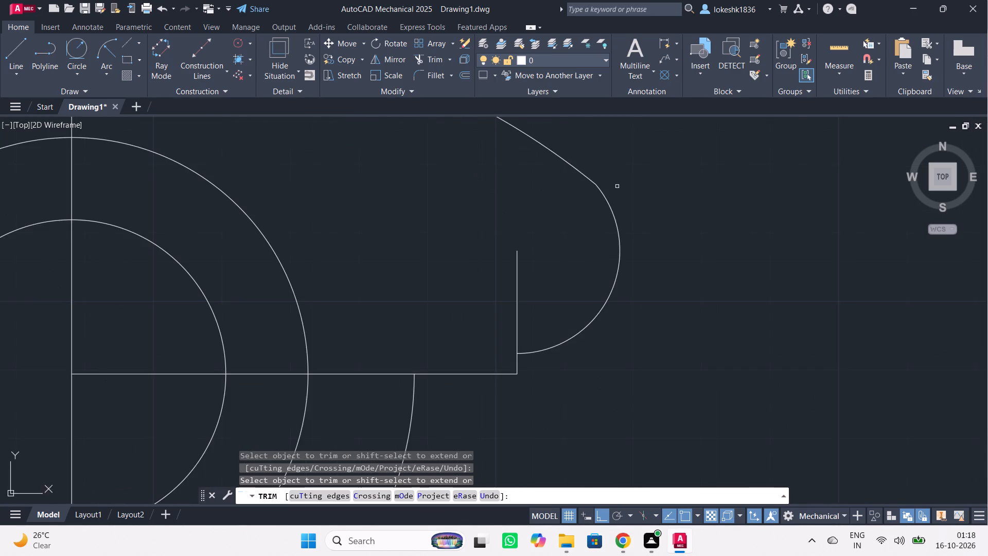
pyautogui.scroll(-3, 617, 186)
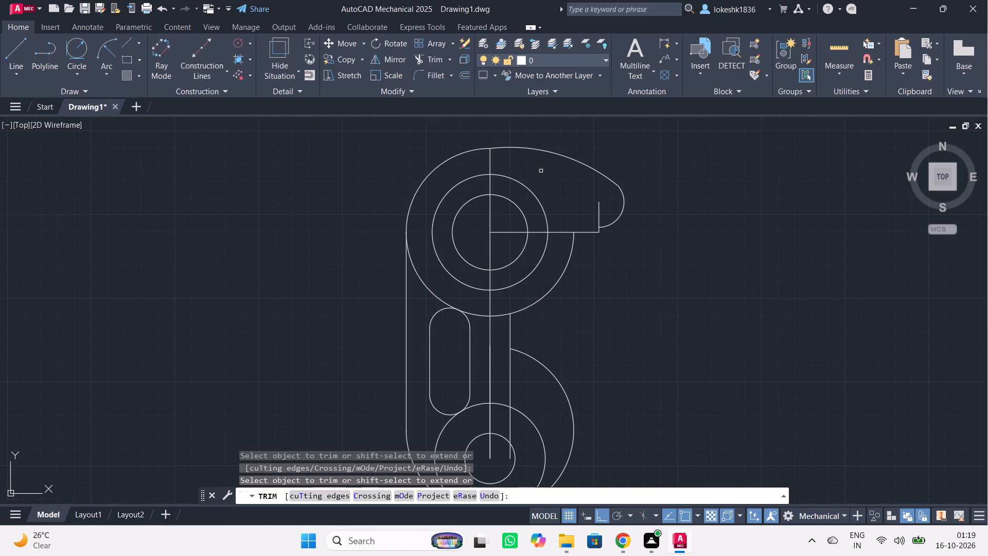
pyautogui.scroll(-1, 541, 171)
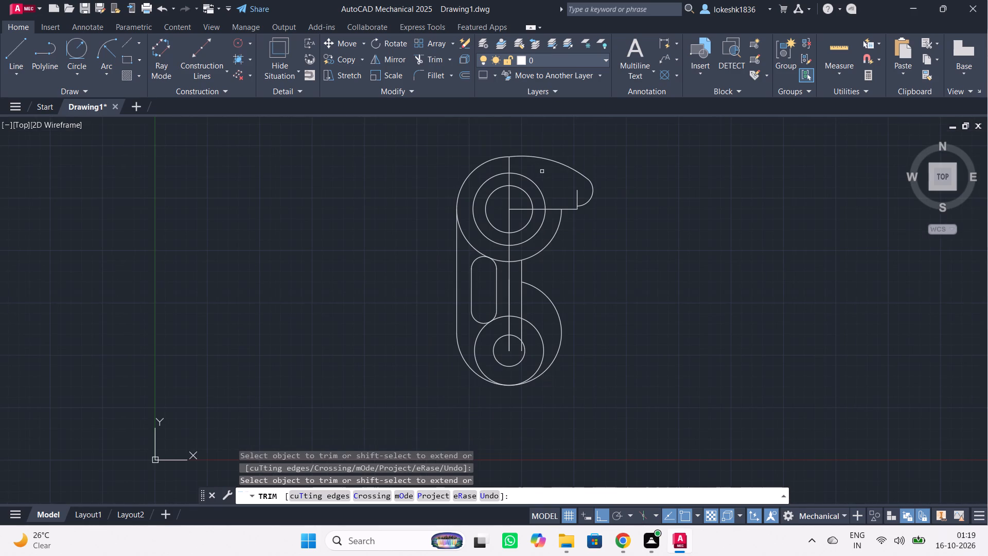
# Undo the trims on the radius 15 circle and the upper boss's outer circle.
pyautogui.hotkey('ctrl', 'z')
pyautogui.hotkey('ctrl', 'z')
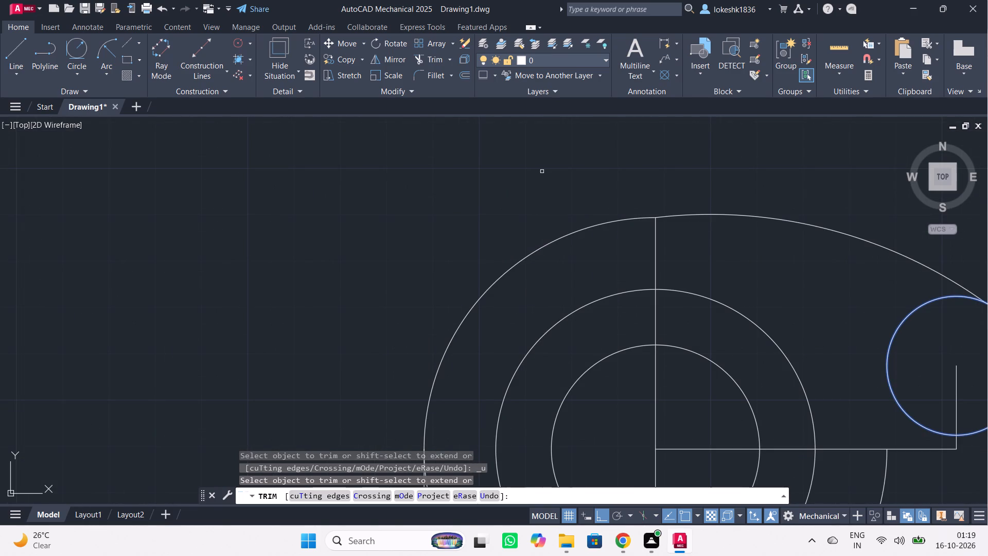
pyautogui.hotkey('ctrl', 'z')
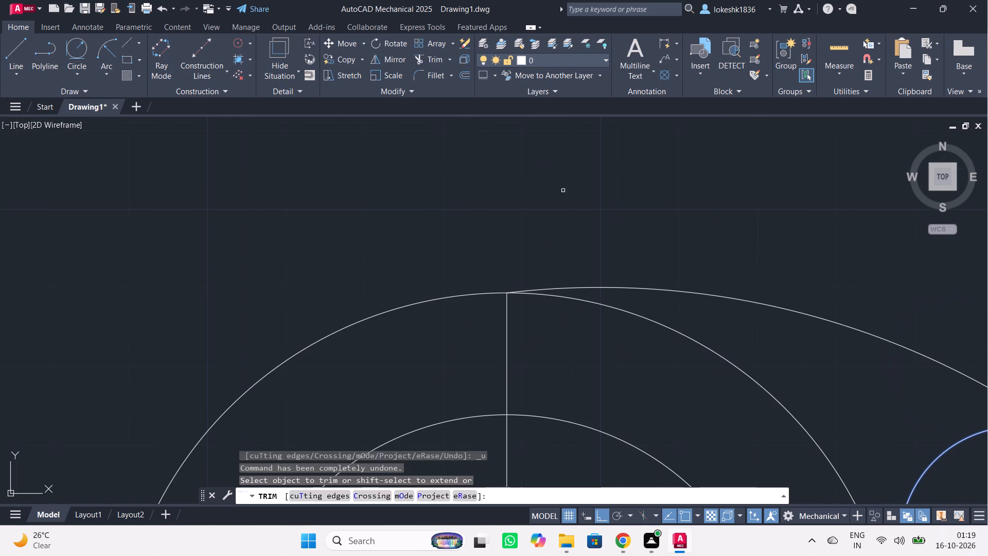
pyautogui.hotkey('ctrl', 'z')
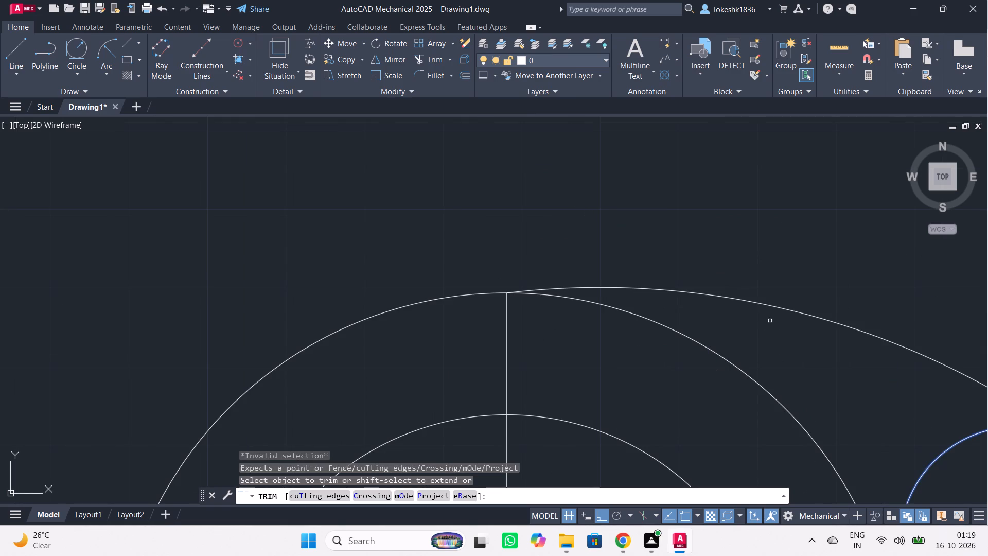
# Trim away the radius 102 arc between the top of the upper boss and the radius 15 circle.
pyautogui.click(783, 307)
pyautogui.scroll(-2, 761, 248)
pyautogui.scroll(2, 761, 246)
pyautogui.scroll(-1, 769, 235)
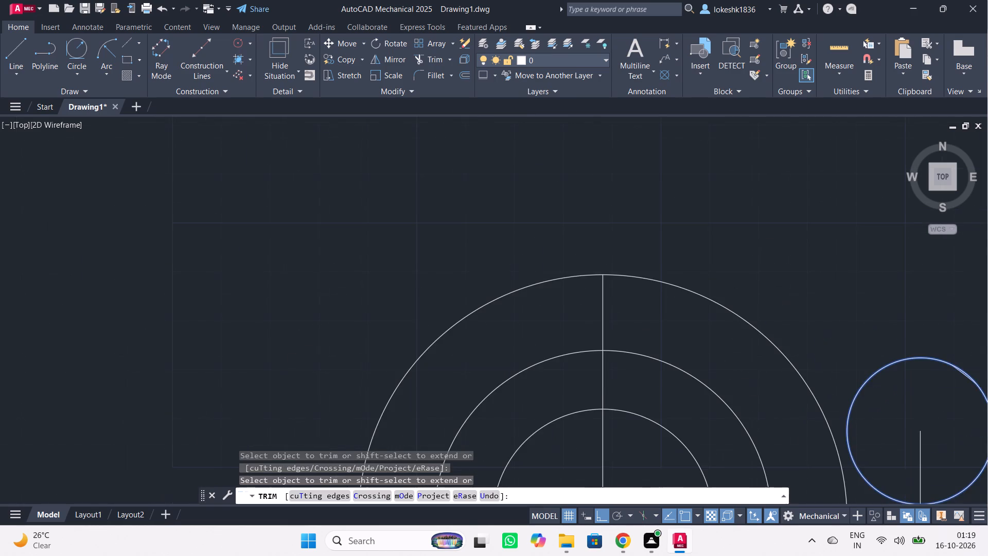
pyautogui.scroll(-1, 781, 237)
pyautogui.scroll(-1, 818, 263)
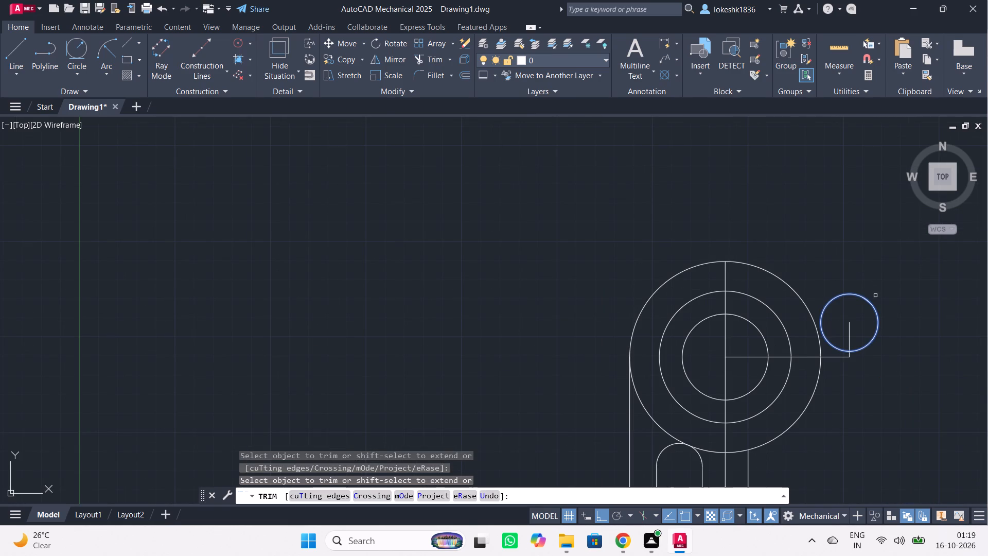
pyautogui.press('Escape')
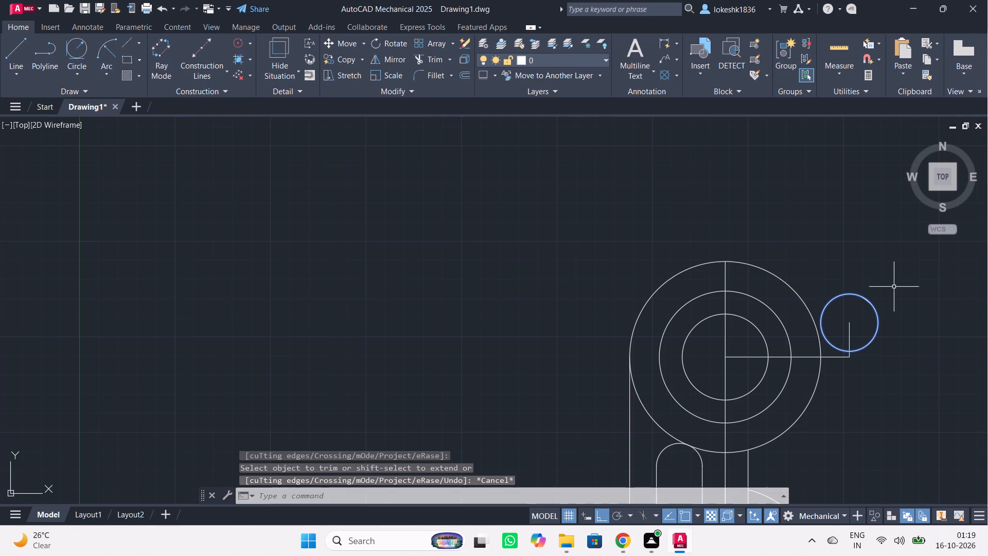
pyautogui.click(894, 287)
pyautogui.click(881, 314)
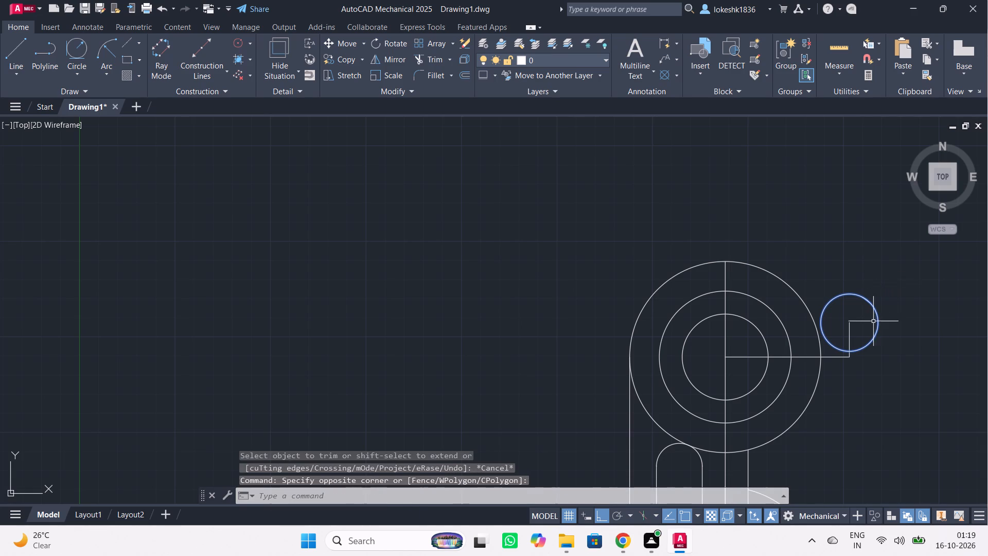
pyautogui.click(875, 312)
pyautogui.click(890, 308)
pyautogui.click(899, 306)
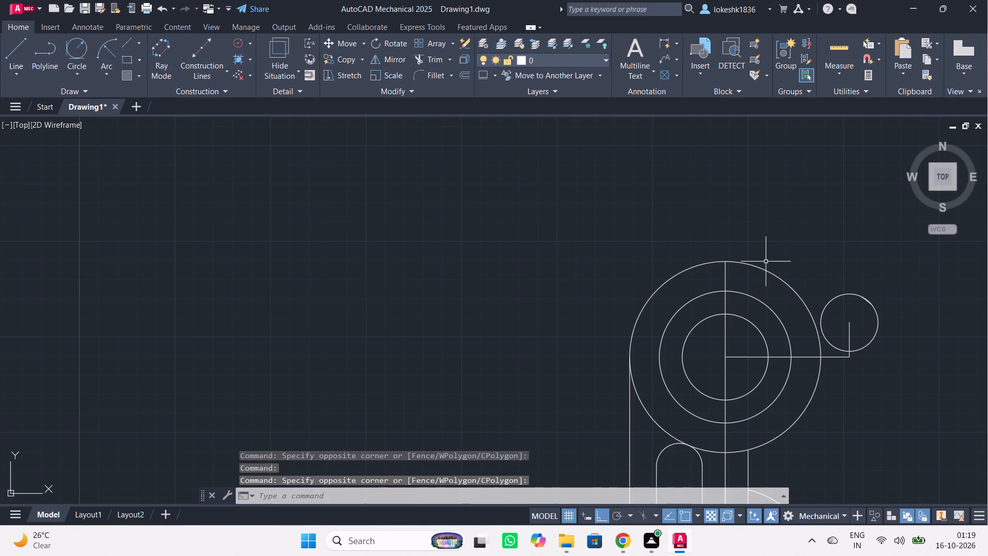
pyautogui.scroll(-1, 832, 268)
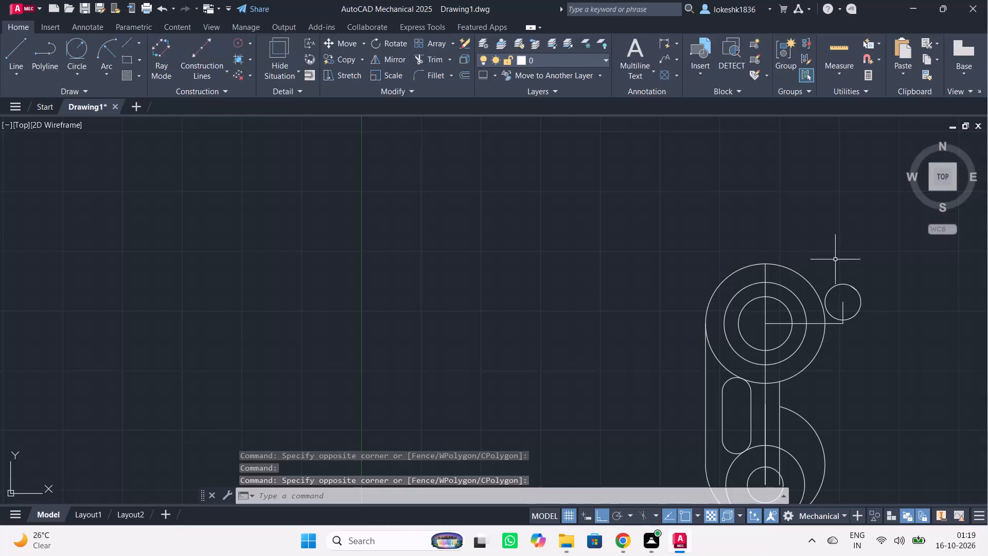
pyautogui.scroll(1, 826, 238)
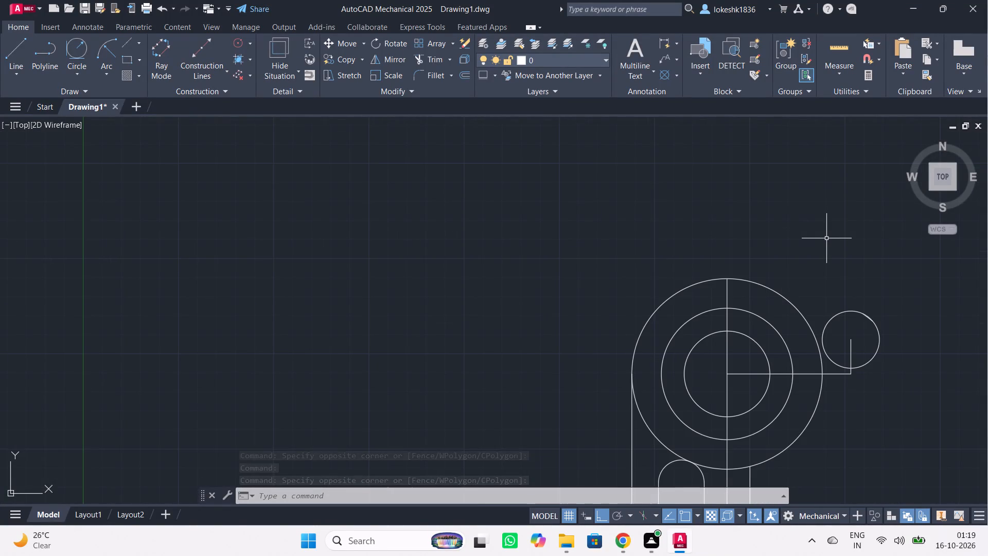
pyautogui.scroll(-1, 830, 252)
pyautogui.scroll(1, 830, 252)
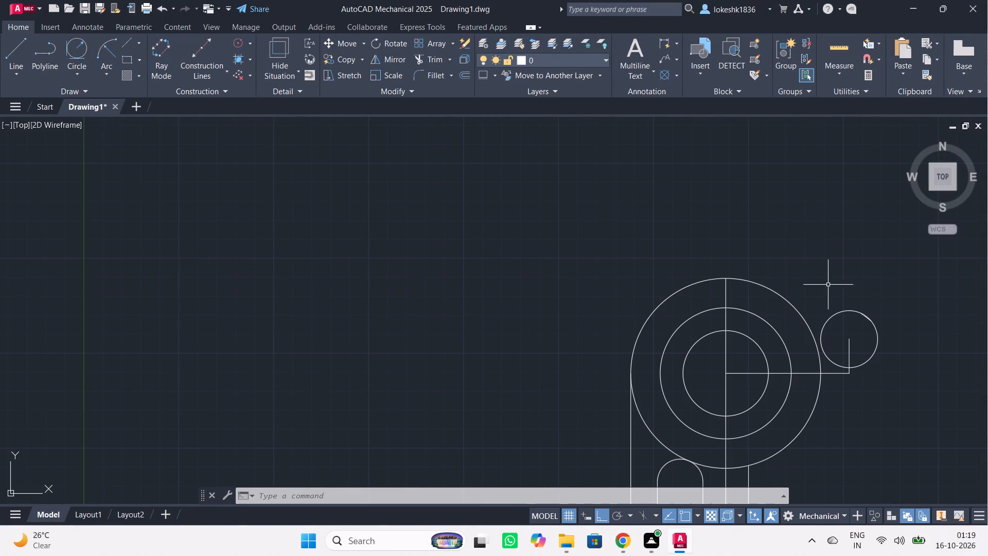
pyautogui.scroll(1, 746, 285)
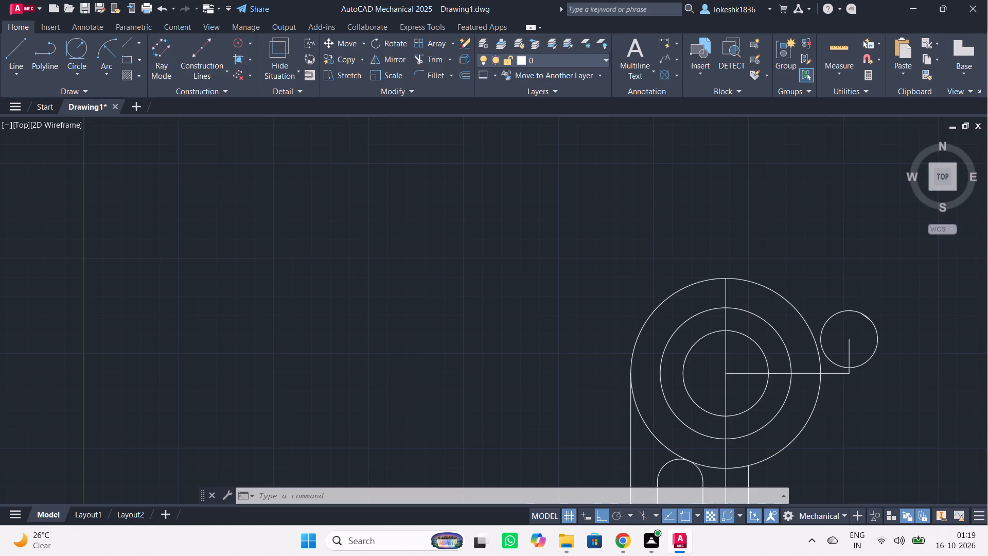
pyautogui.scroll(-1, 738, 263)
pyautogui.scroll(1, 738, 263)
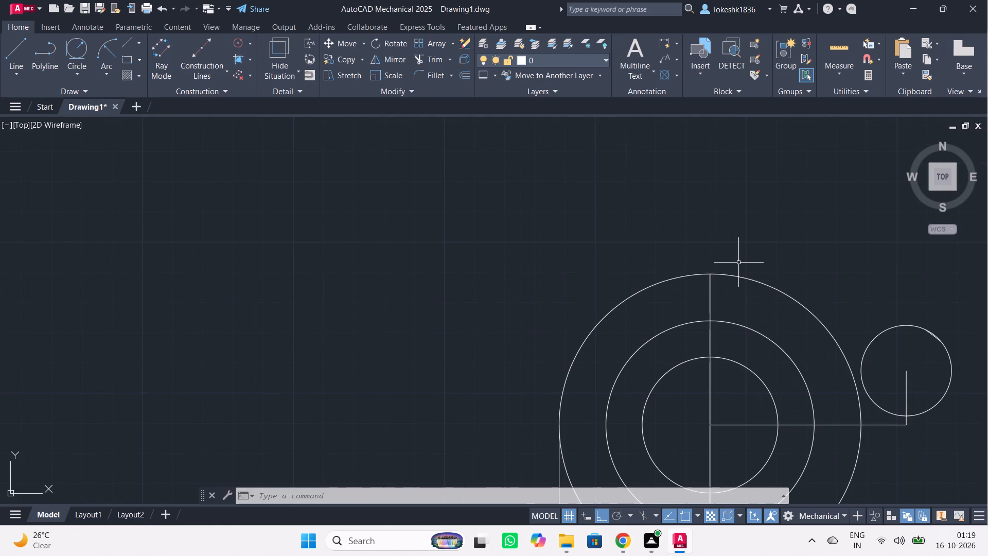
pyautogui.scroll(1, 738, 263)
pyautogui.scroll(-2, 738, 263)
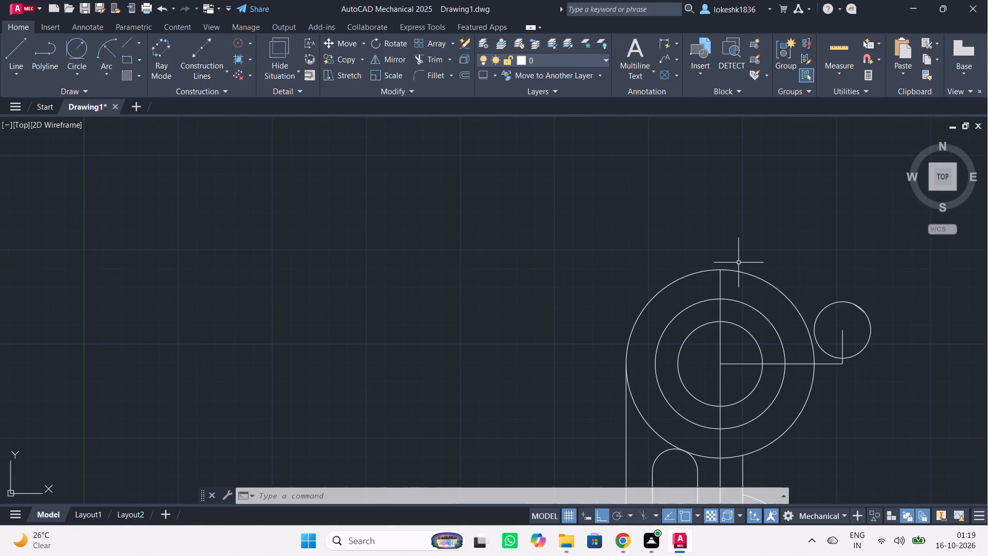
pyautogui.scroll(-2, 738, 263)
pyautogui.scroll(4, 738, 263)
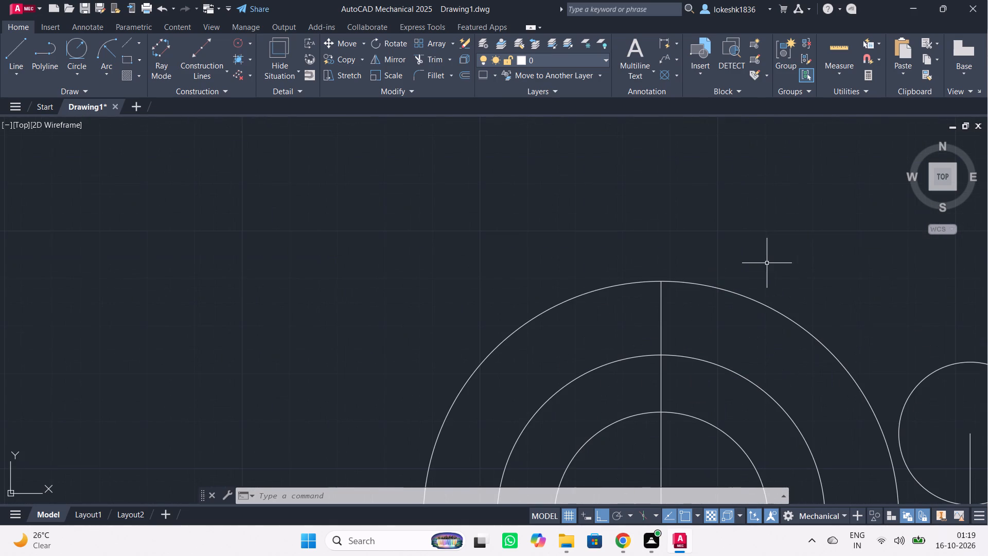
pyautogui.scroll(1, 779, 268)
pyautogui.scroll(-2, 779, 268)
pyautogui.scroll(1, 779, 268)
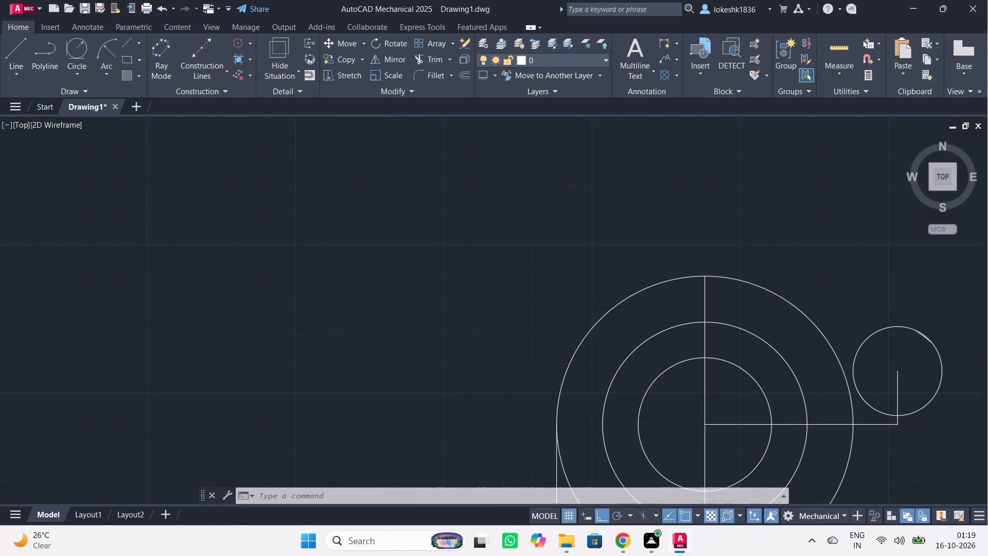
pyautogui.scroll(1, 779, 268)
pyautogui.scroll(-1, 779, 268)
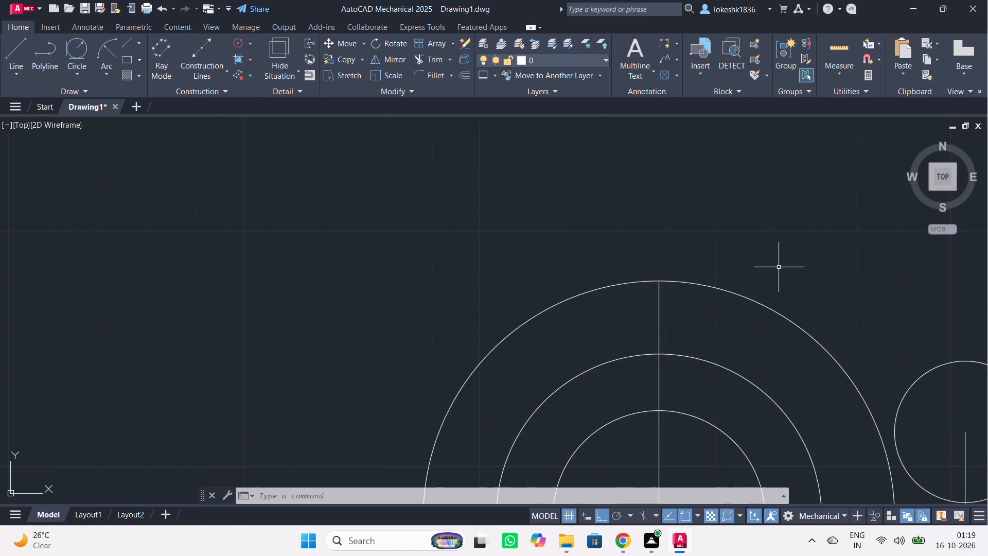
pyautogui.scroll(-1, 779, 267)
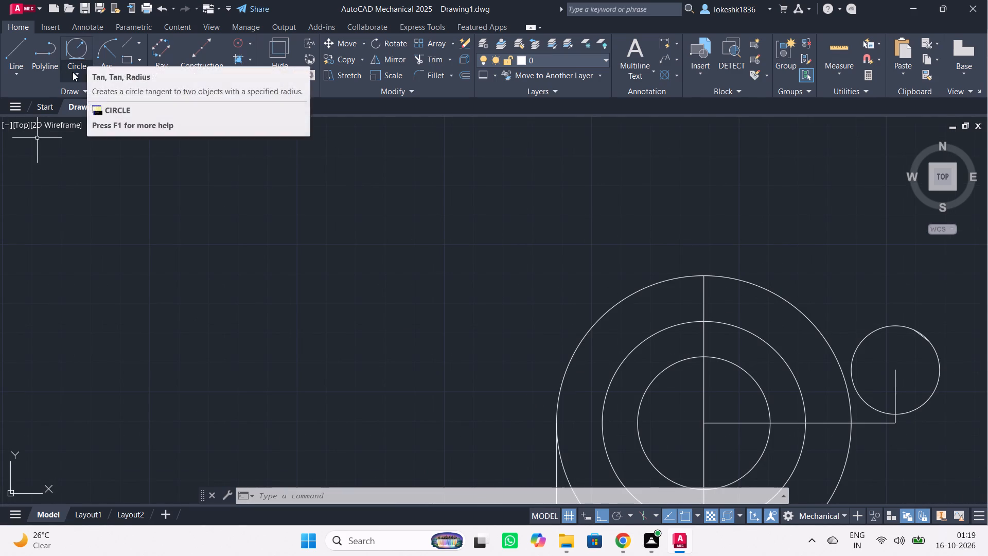
# Draw a 102-long vertical line straight down from the top of the upper boss's outer circle.
pyautogui.click(23, 53)
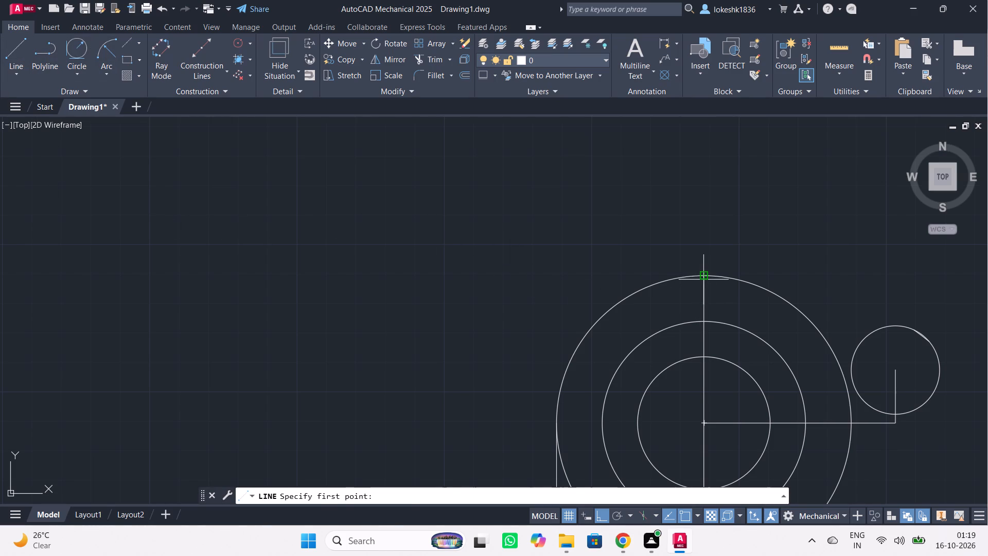
pyautogui.click(704, 277)
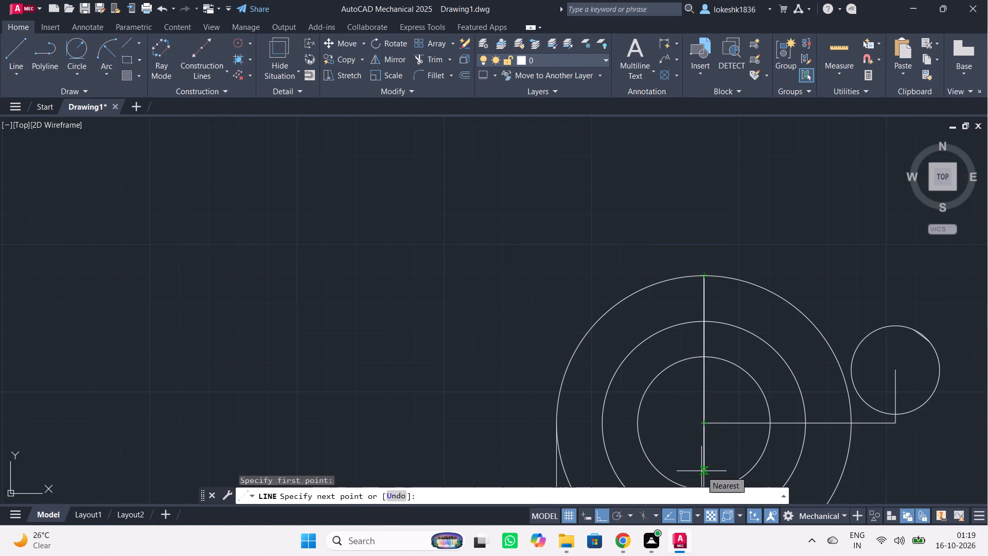
pyautogui.scroll(-2, 699, 456)
pyautogui.scroll(5, 699, 444)
pyautogui.scroll(-1, 709, 424)
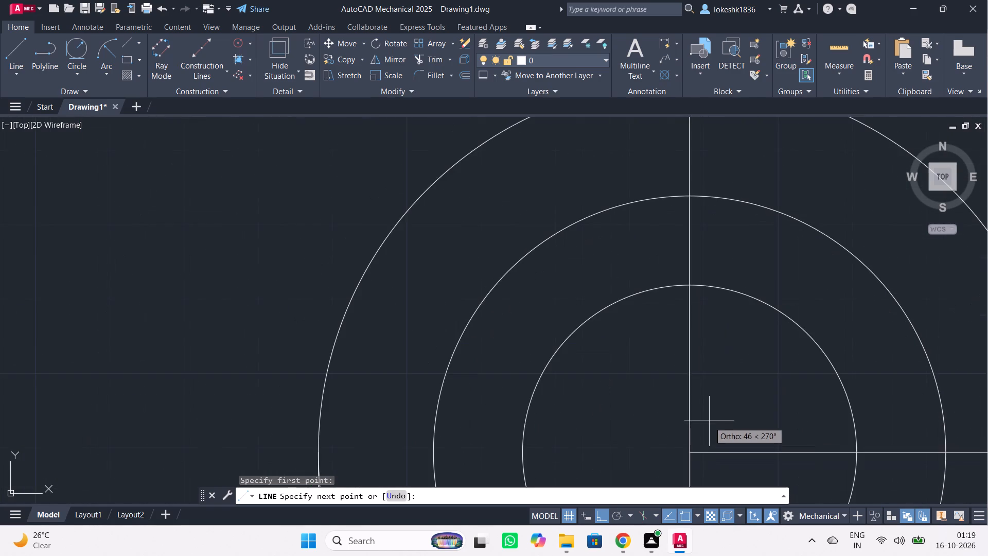
pyautogui.scroll(1, 709, 421)
pyautogui.scroll(-7, 718, 405)
pyautogui.moveTo(720, 399); pyautogui.dragTo(728, 321, button='middle')
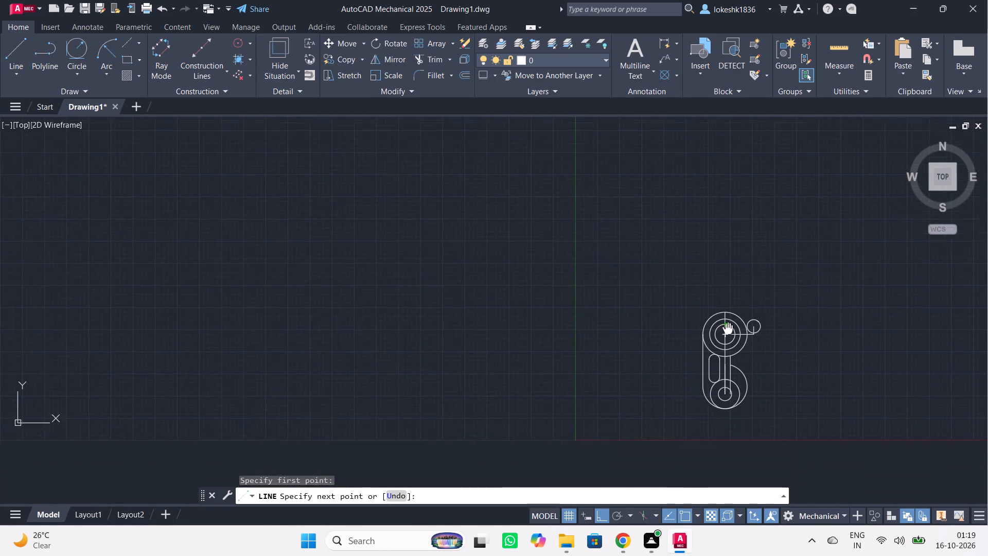
pyautogui.moveTo(728, 321); pyautogui.dragTo(714, 264, button='middle')
pyautogui.scroll(4, 720, 332)
pyautogui.scroll(2, 628, 148)
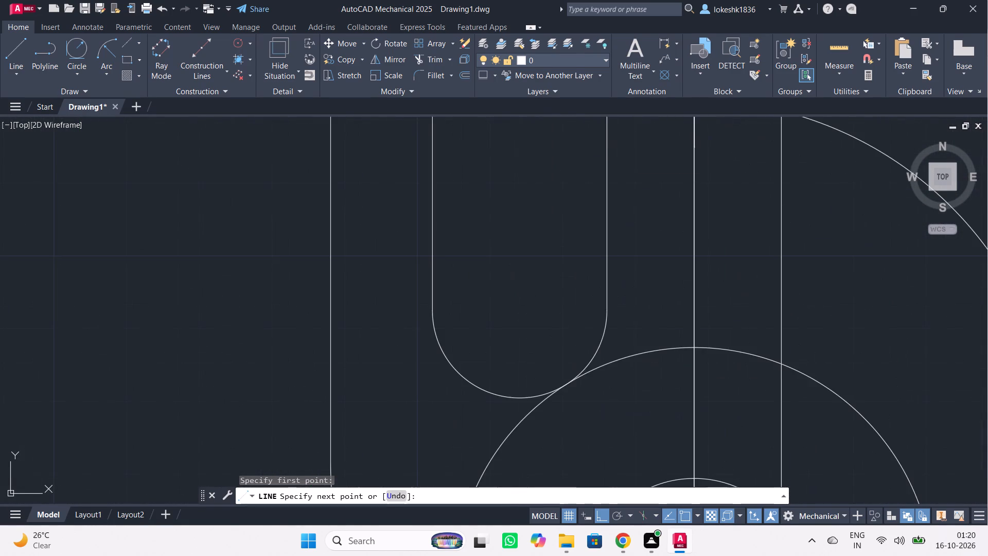
pyautogui.scroll(-5, 630, 148)
pyautogui.moveTo(660, 143); pyautogui.dragTo(653, 244, button='middle')
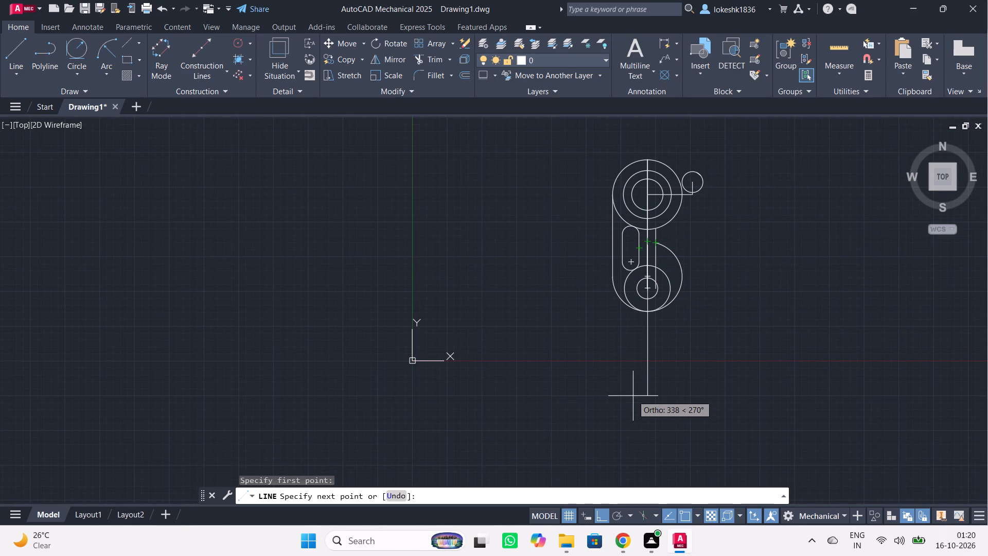
pyautogui.write('102')
pyautogui.press('Return')
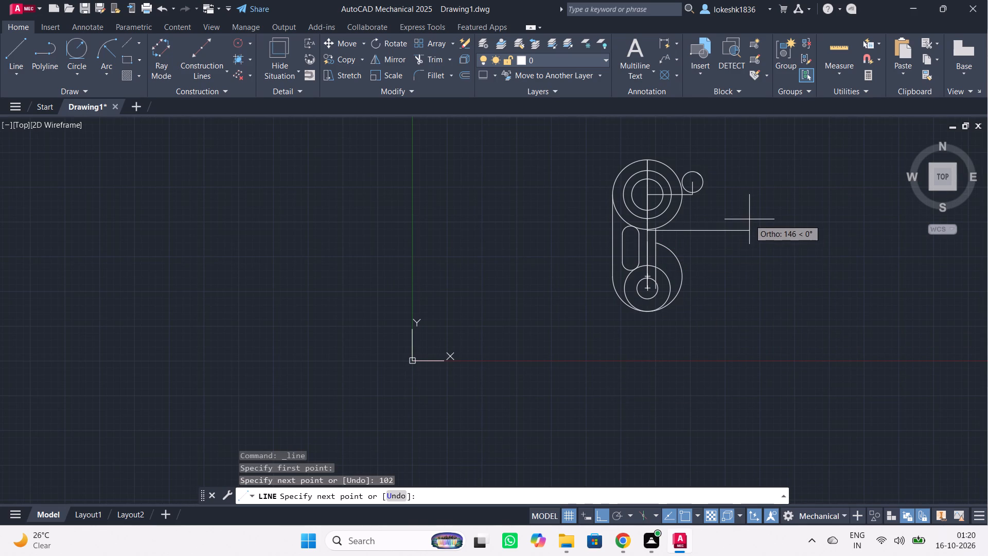
pyautogui.press('Escape')
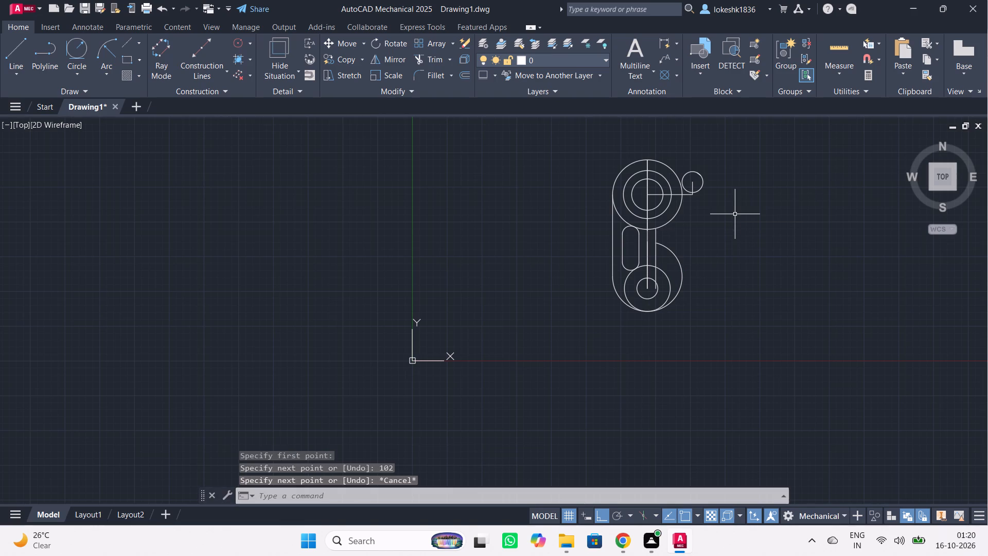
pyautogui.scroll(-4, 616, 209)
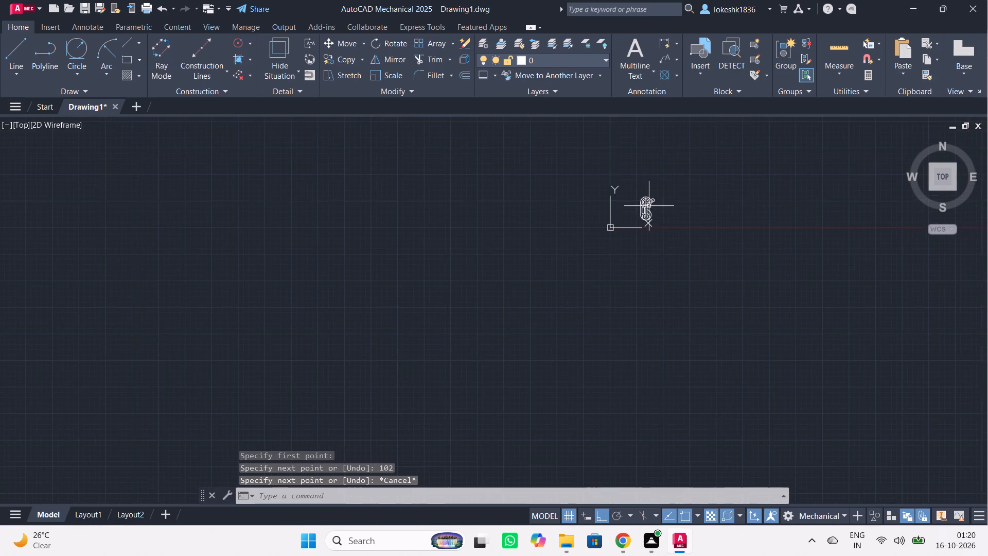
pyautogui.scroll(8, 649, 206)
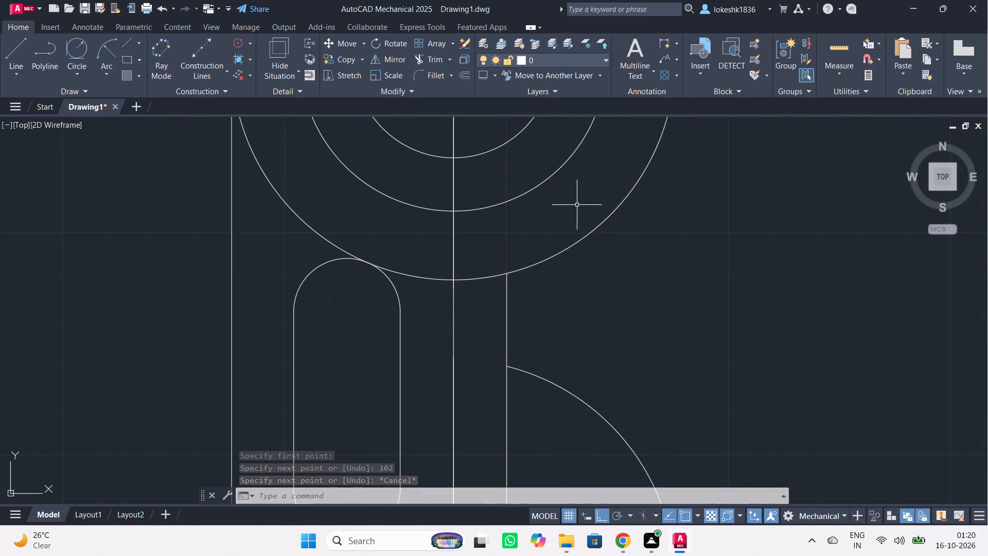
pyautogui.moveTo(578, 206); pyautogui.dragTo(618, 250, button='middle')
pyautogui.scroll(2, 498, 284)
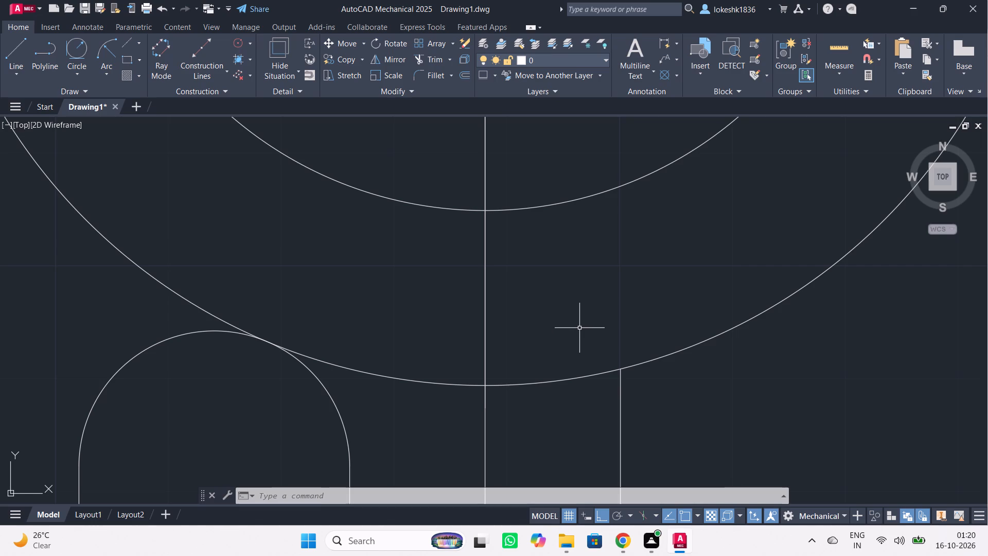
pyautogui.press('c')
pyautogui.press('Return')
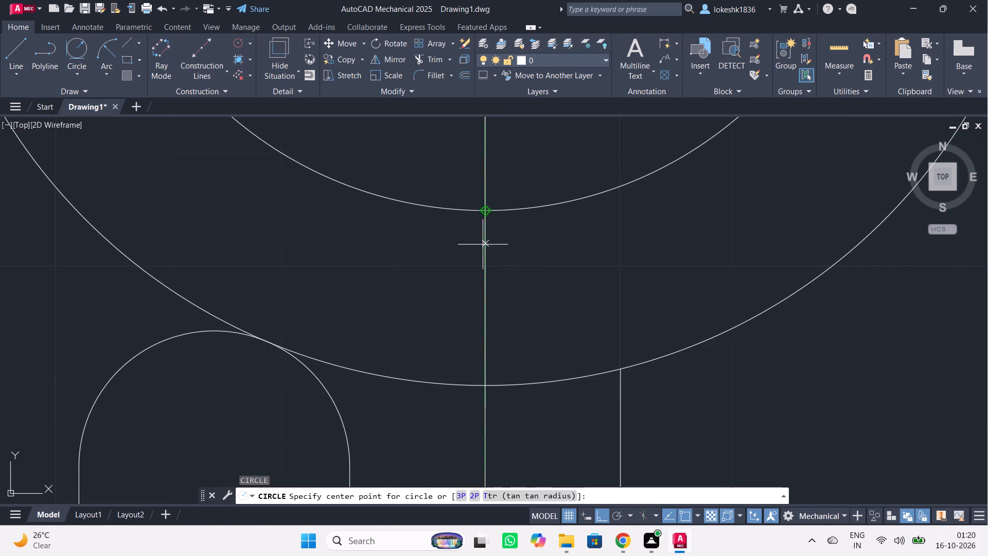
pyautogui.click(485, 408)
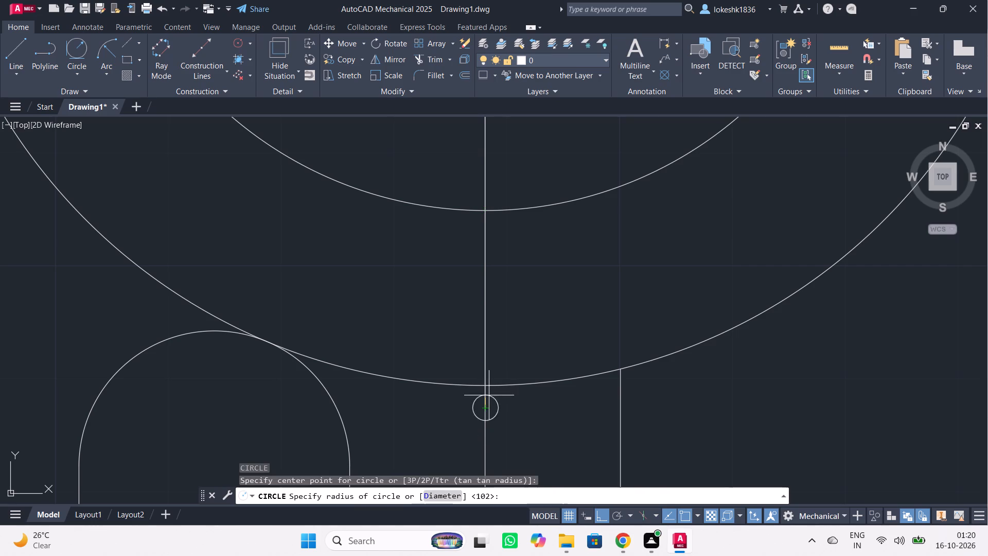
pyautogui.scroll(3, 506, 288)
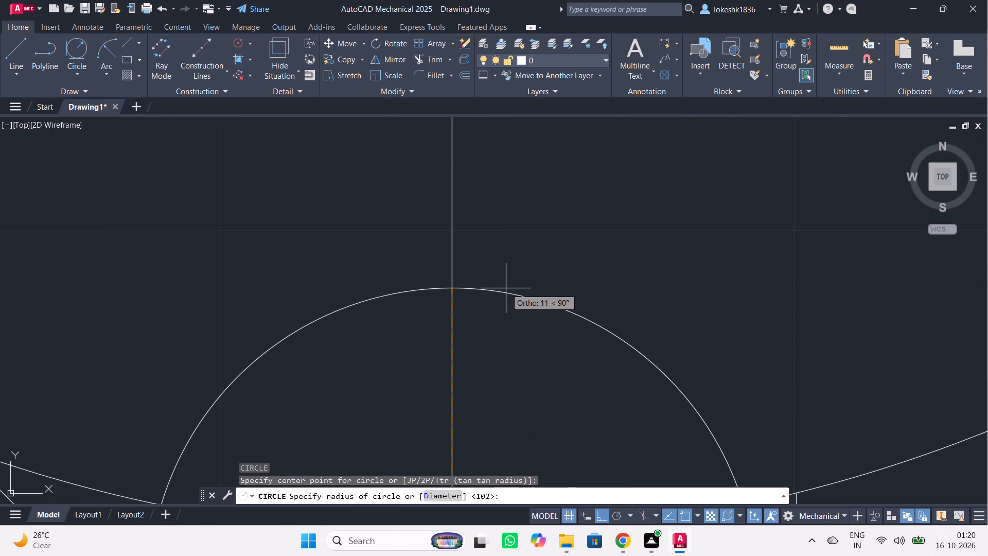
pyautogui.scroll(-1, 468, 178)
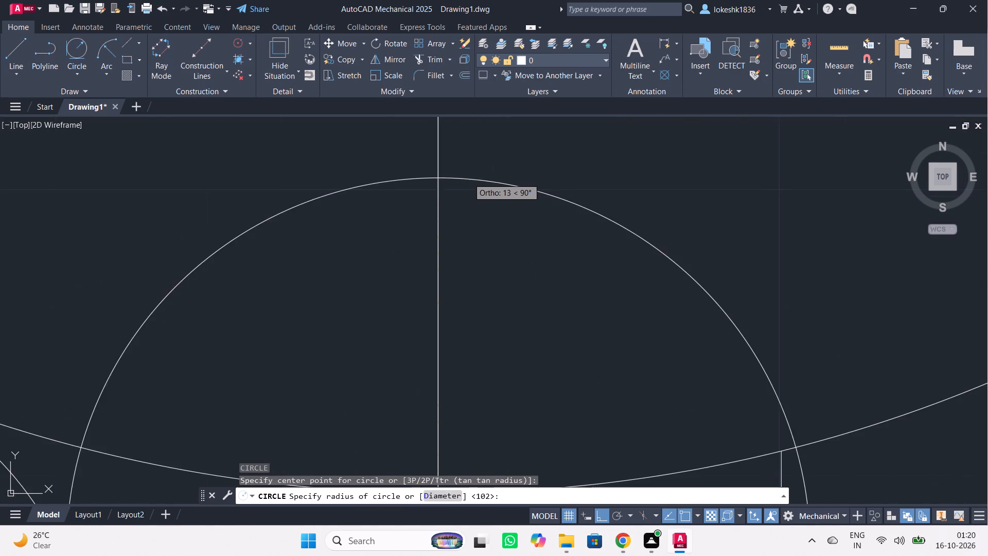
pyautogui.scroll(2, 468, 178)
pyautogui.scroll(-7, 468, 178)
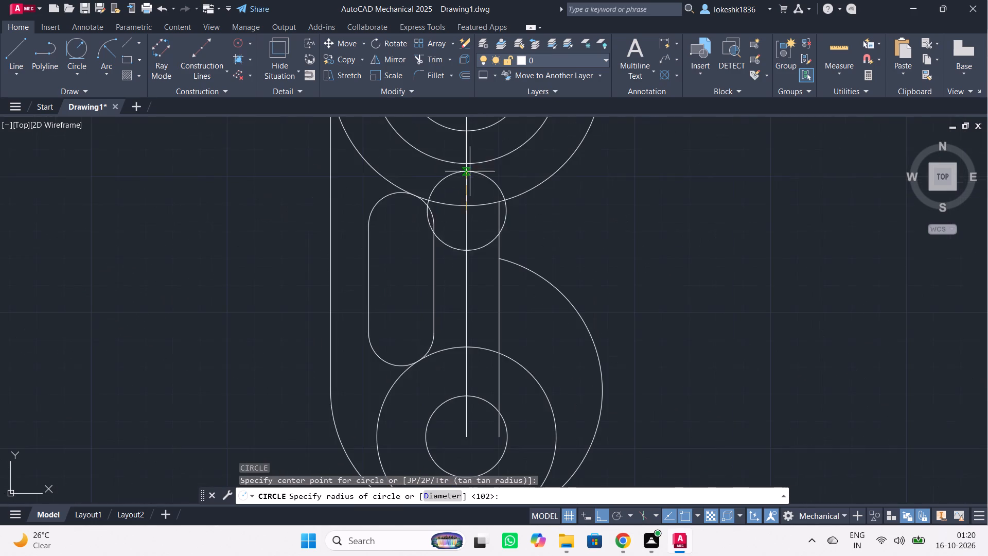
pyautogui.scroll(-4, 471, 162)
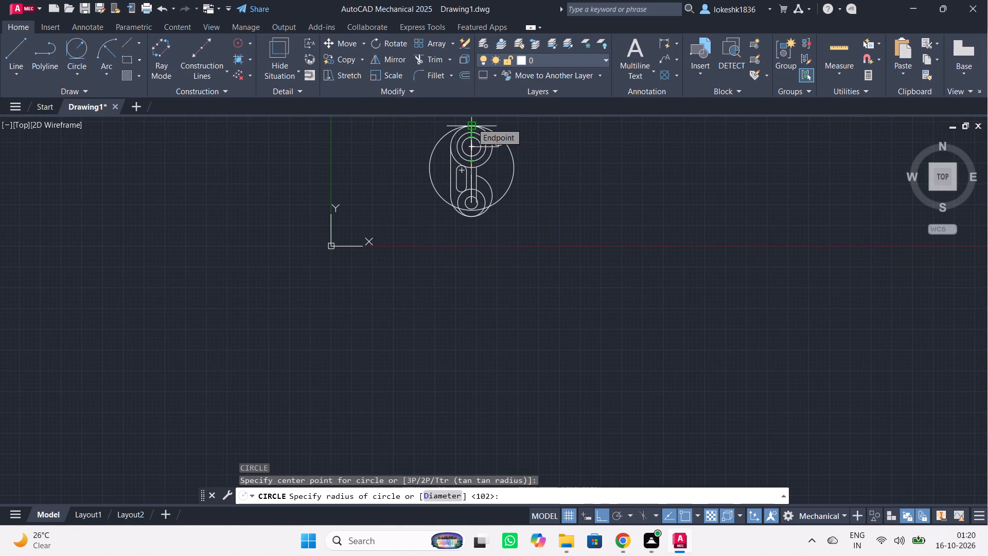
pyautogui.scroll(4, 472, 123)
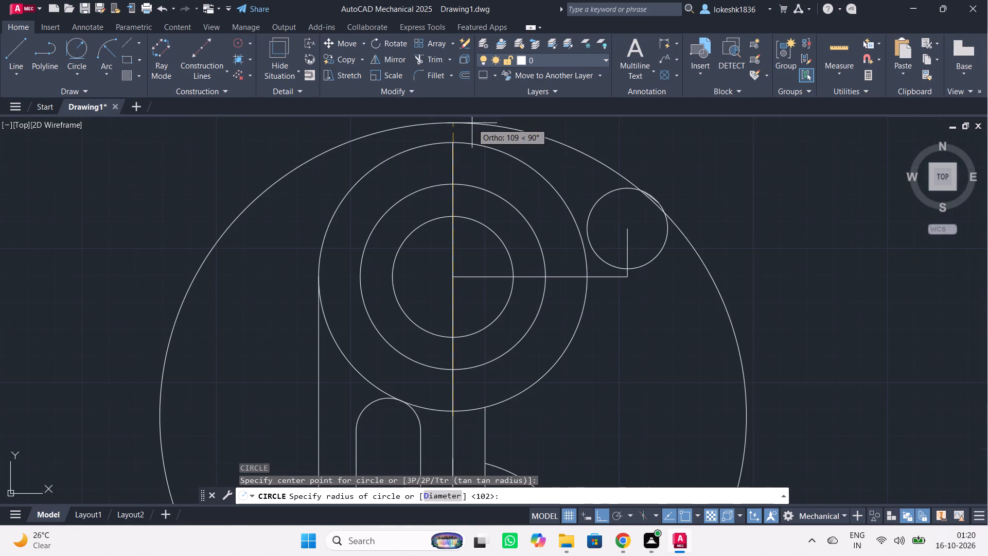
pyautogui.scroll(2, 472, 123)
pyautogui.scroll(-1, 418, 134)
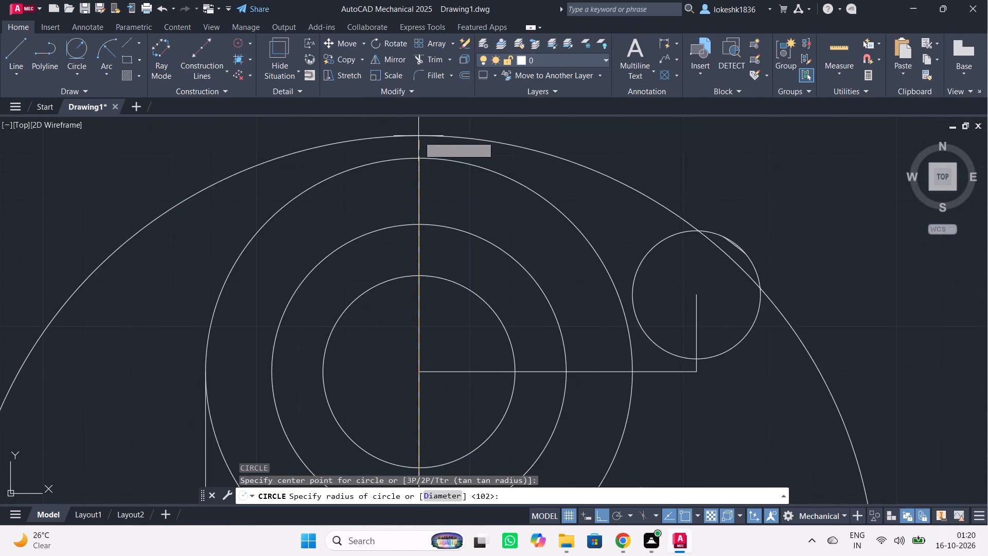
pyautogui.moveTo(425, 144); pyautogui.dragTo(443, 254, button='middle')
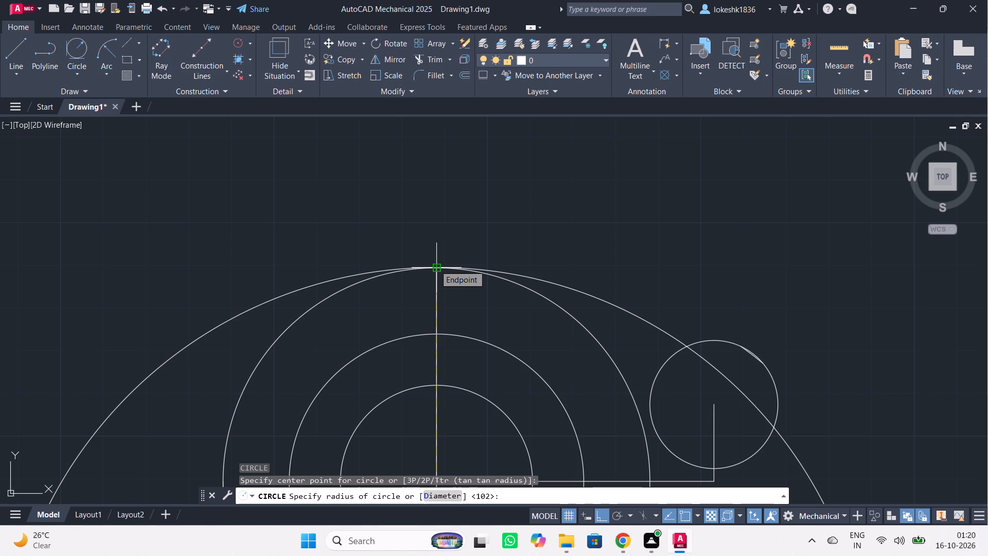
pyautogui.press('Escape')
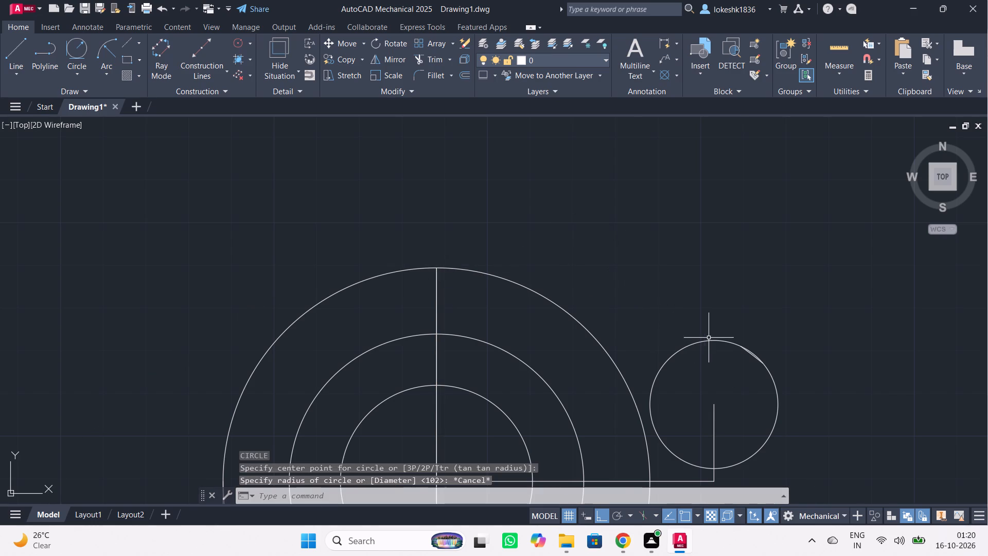
# Erase the short leftover arc fragment inside the upper edge of the radius 15 circle.
pyautogui.scroll(2, 711, 339)
pyautogui.scroll(2, 766, 363)
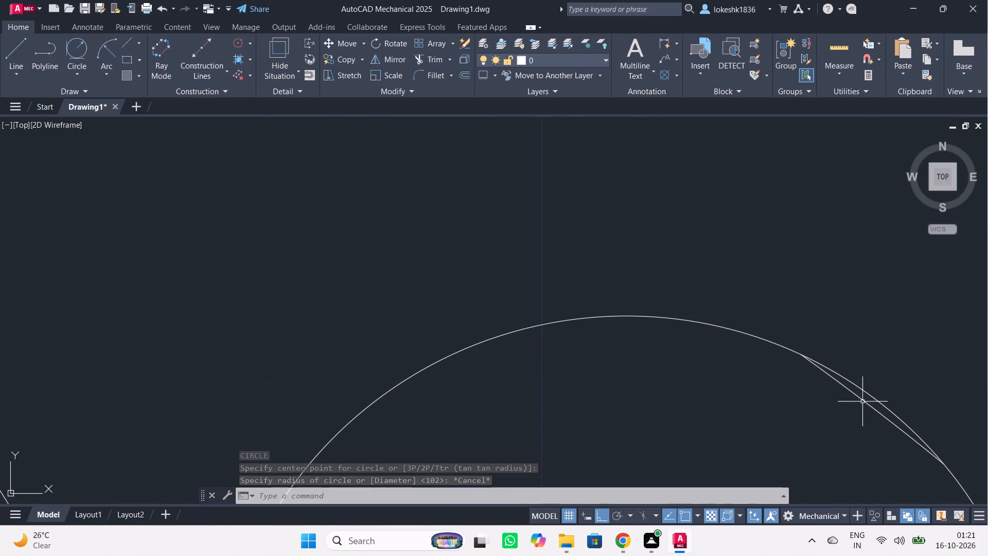
pyautogui.click(863, 399)
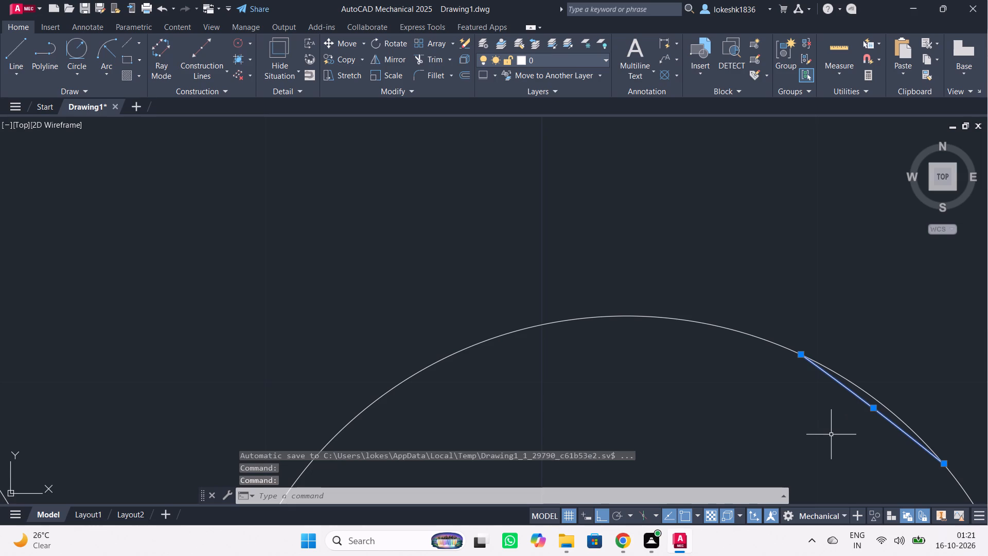
pyautogui.press('Delete')
pyautogui.scroll(-1, 780, 392)
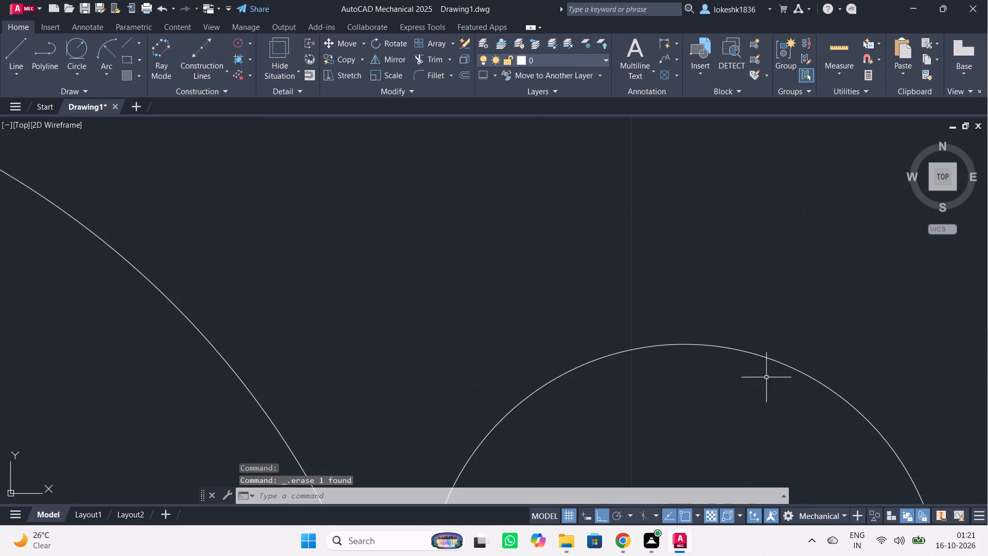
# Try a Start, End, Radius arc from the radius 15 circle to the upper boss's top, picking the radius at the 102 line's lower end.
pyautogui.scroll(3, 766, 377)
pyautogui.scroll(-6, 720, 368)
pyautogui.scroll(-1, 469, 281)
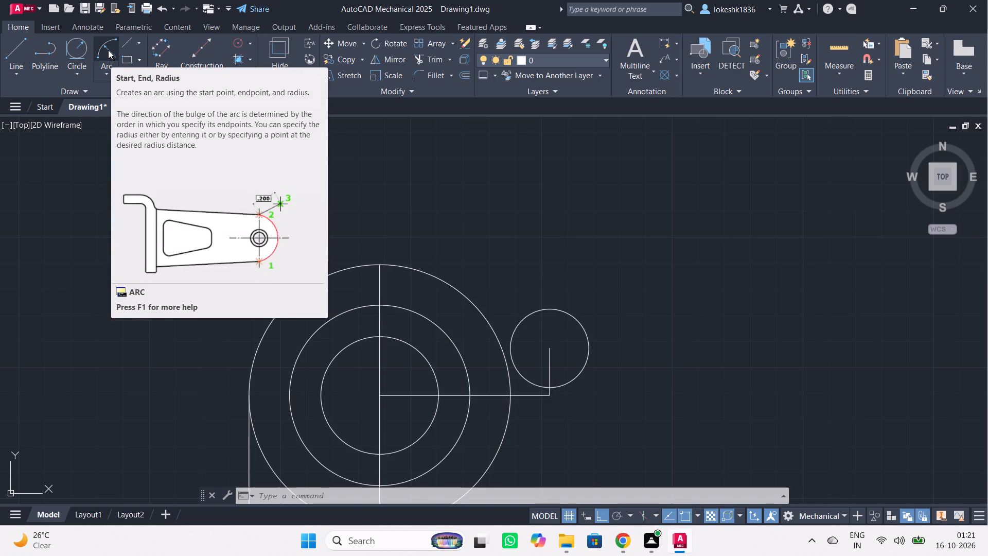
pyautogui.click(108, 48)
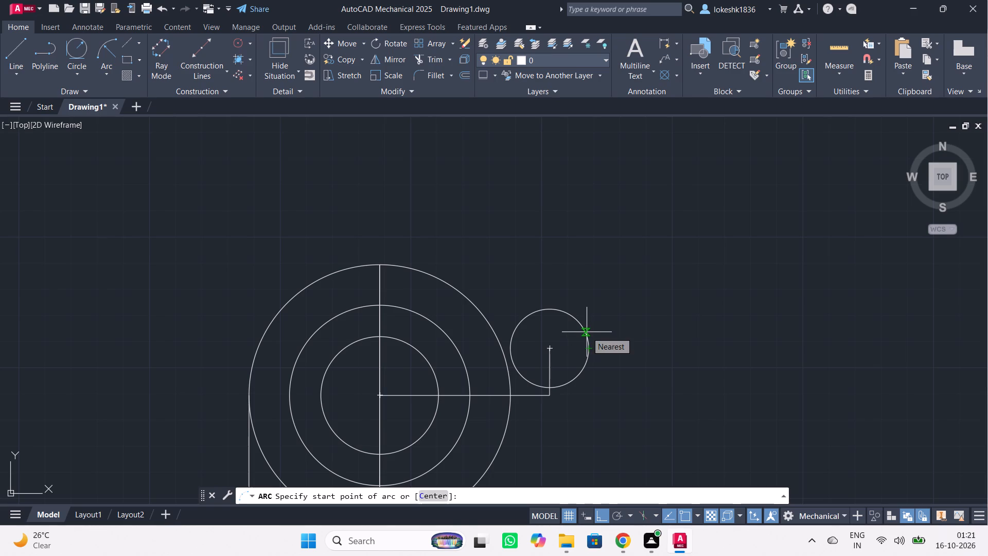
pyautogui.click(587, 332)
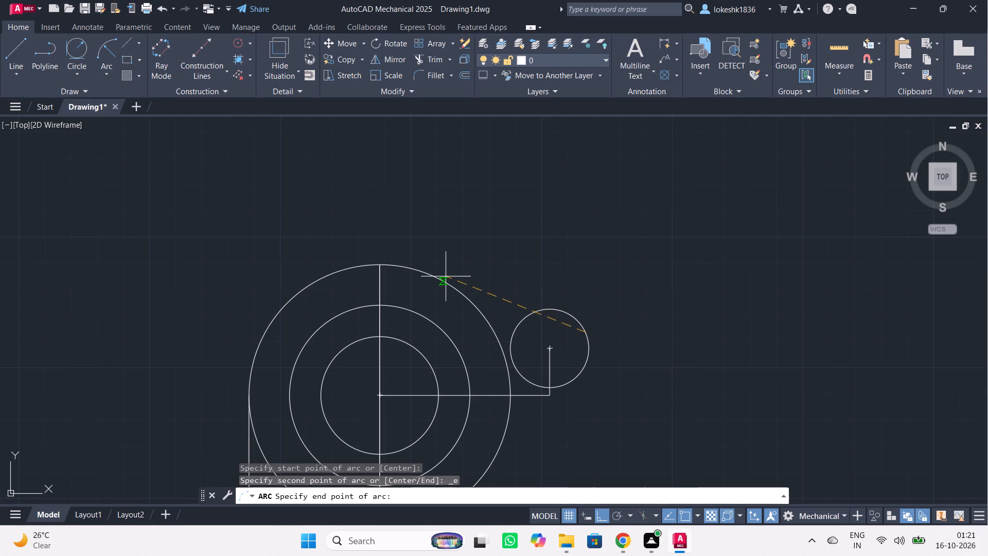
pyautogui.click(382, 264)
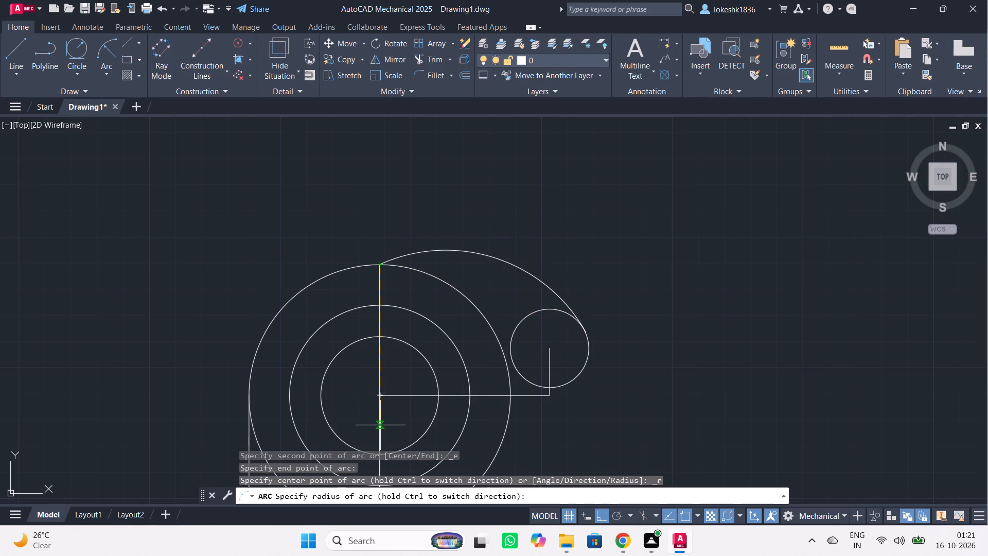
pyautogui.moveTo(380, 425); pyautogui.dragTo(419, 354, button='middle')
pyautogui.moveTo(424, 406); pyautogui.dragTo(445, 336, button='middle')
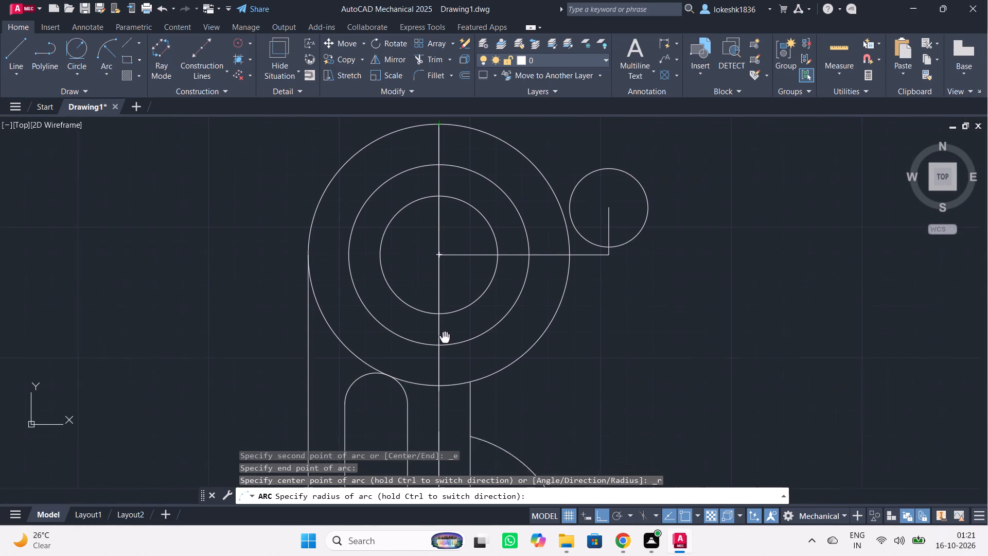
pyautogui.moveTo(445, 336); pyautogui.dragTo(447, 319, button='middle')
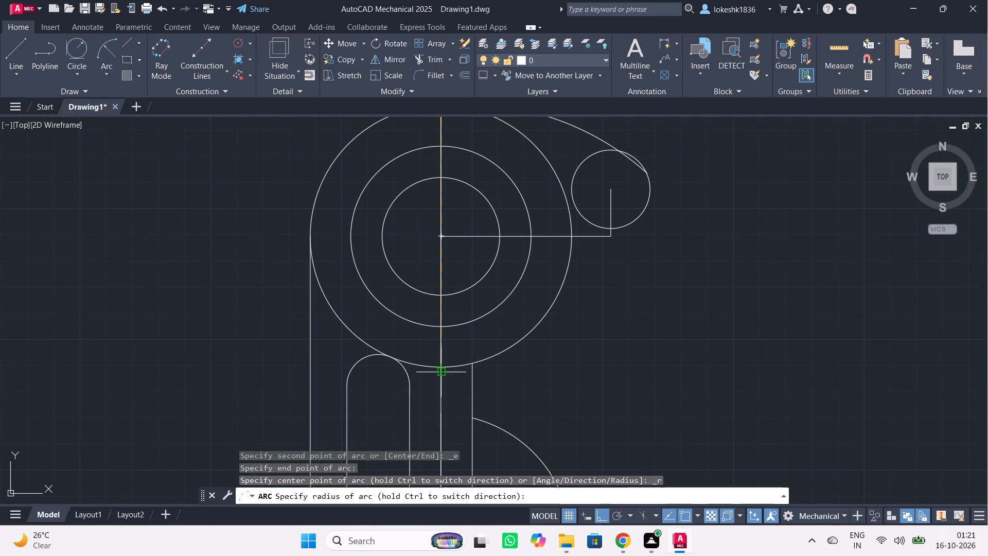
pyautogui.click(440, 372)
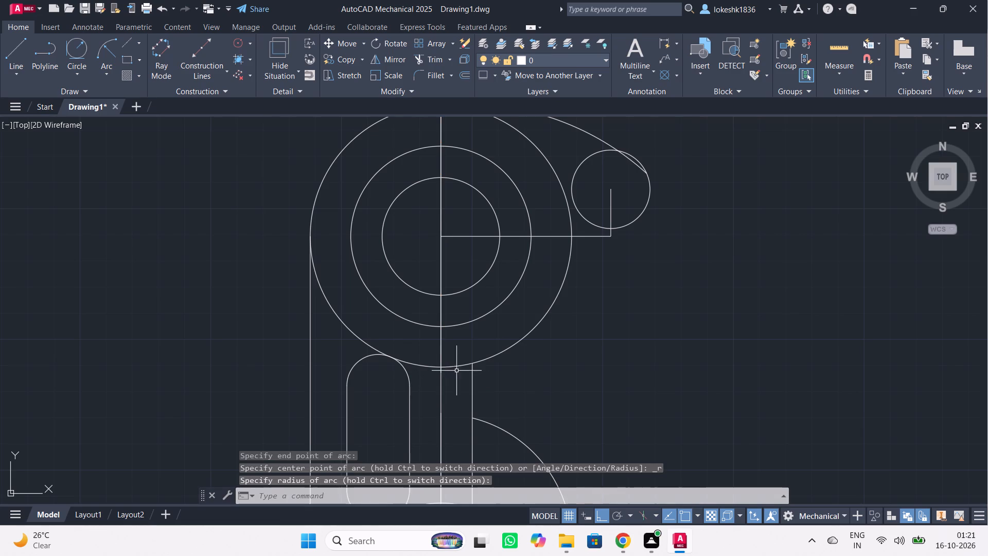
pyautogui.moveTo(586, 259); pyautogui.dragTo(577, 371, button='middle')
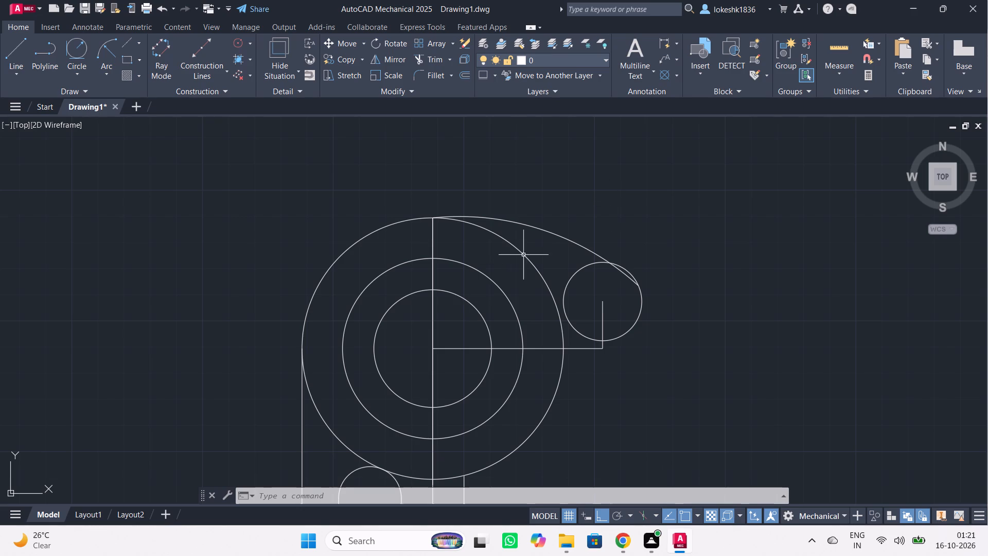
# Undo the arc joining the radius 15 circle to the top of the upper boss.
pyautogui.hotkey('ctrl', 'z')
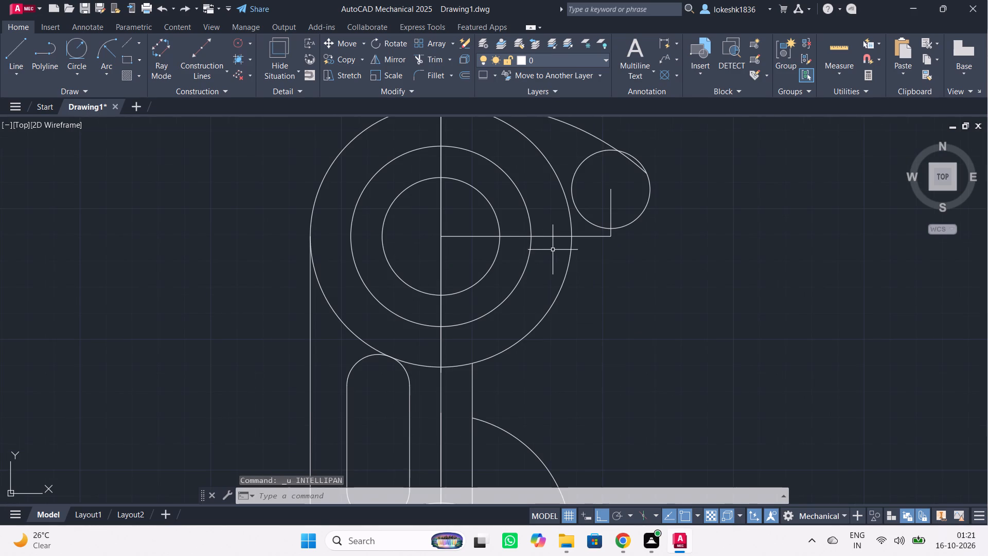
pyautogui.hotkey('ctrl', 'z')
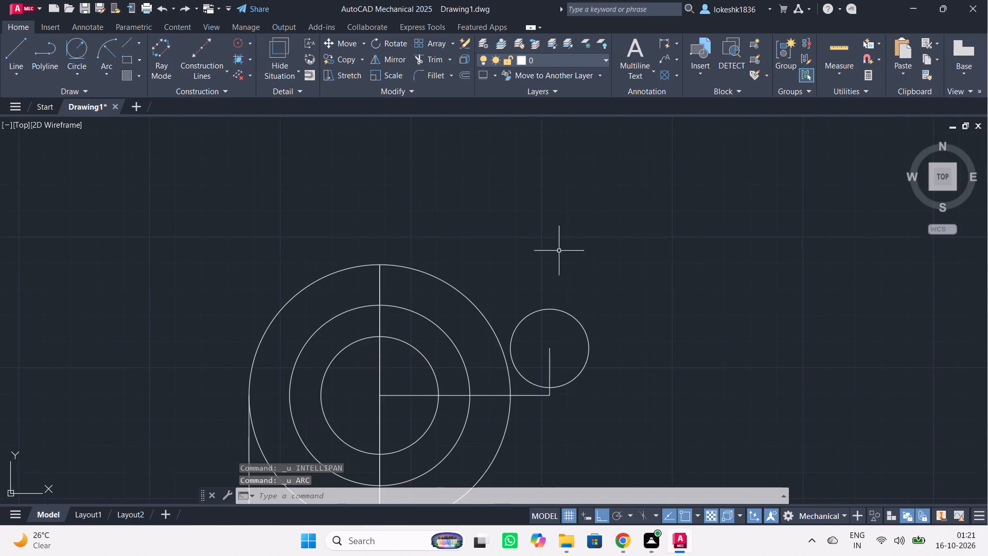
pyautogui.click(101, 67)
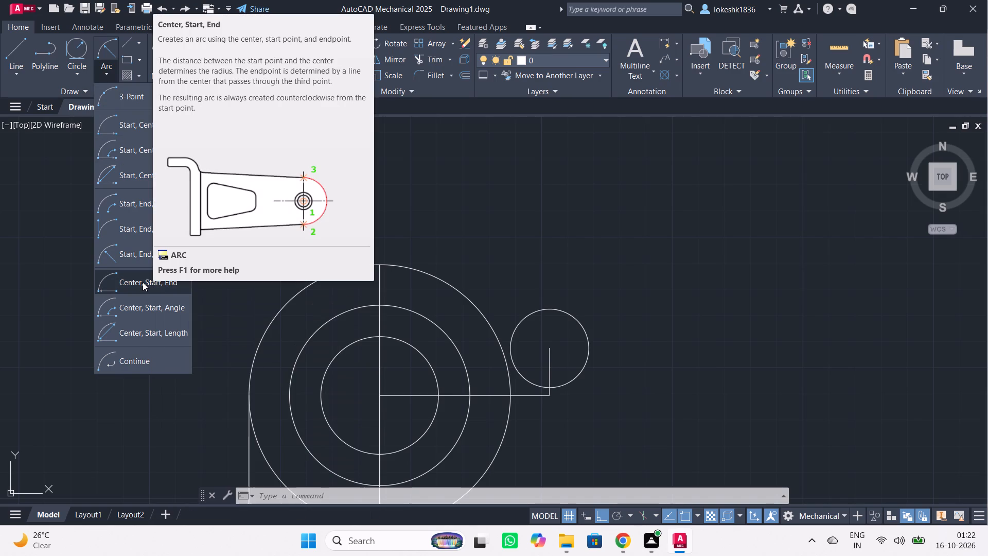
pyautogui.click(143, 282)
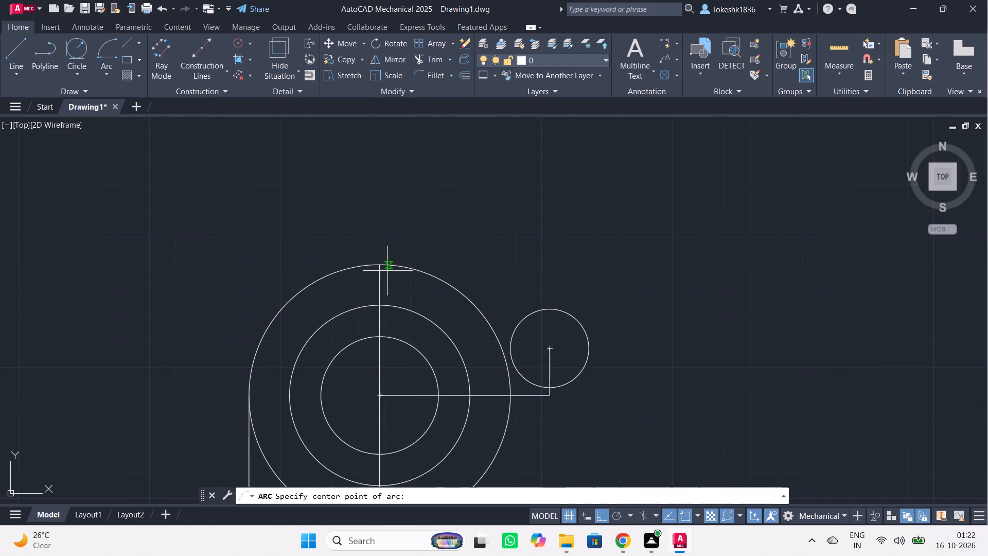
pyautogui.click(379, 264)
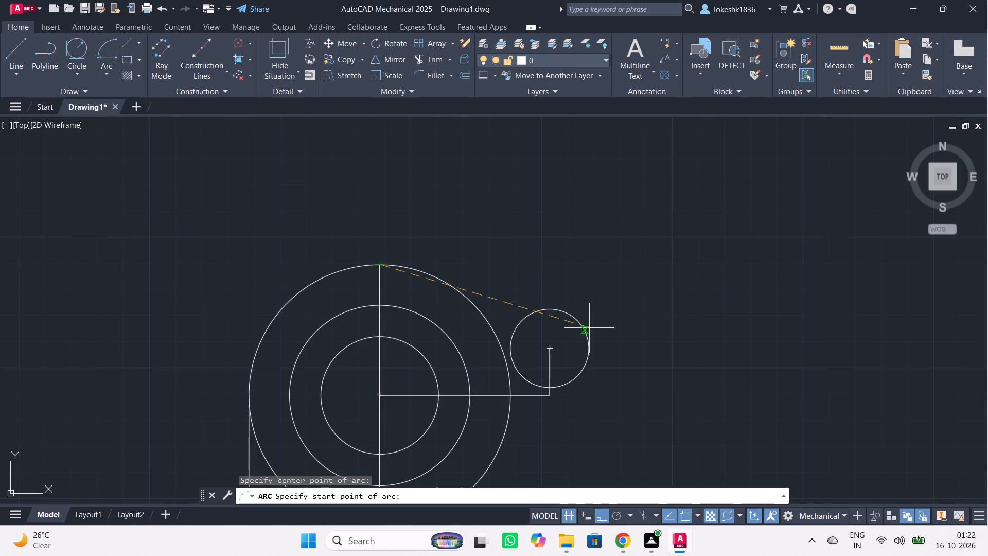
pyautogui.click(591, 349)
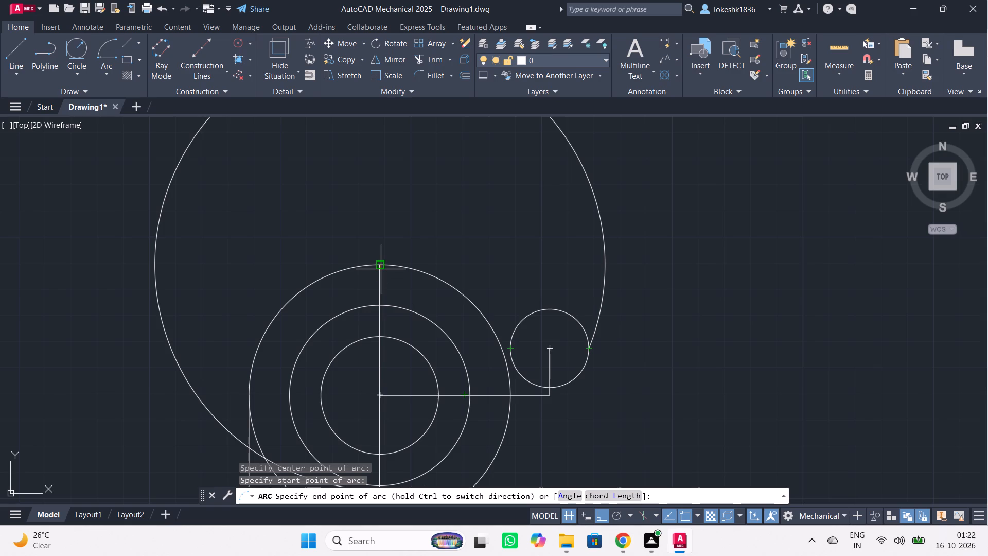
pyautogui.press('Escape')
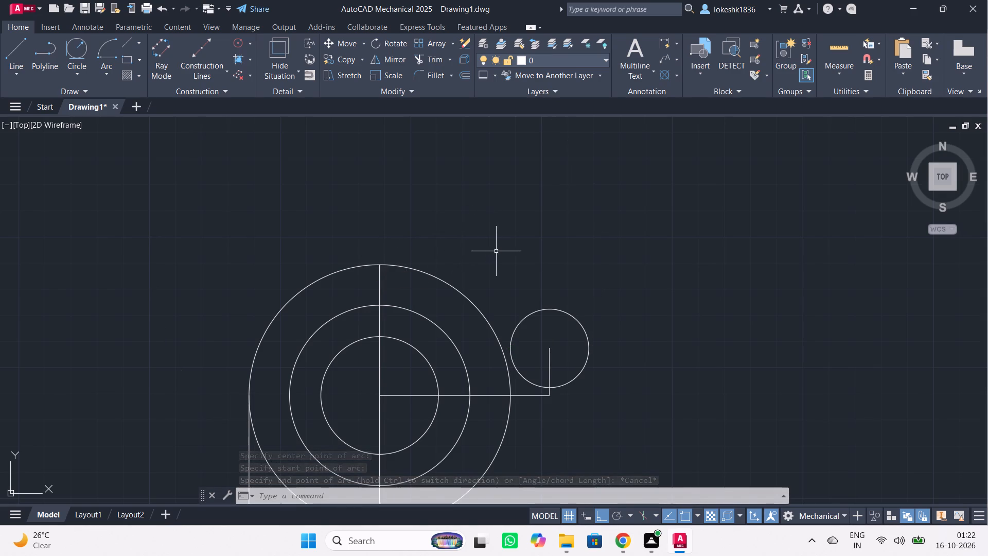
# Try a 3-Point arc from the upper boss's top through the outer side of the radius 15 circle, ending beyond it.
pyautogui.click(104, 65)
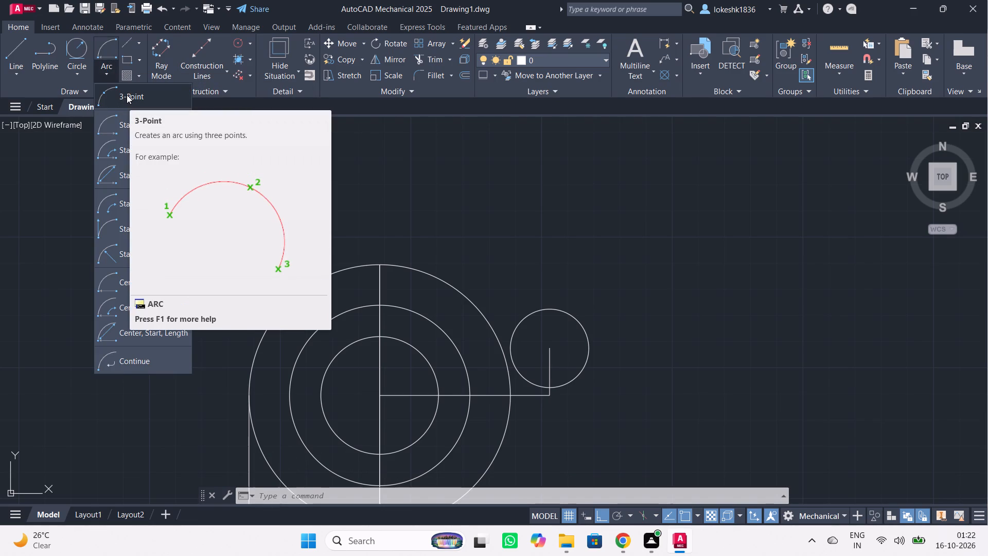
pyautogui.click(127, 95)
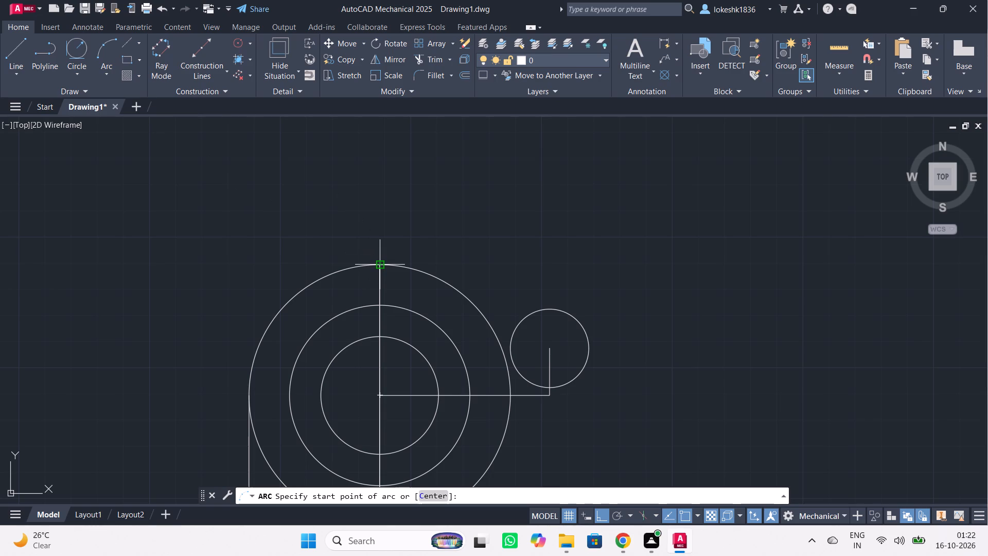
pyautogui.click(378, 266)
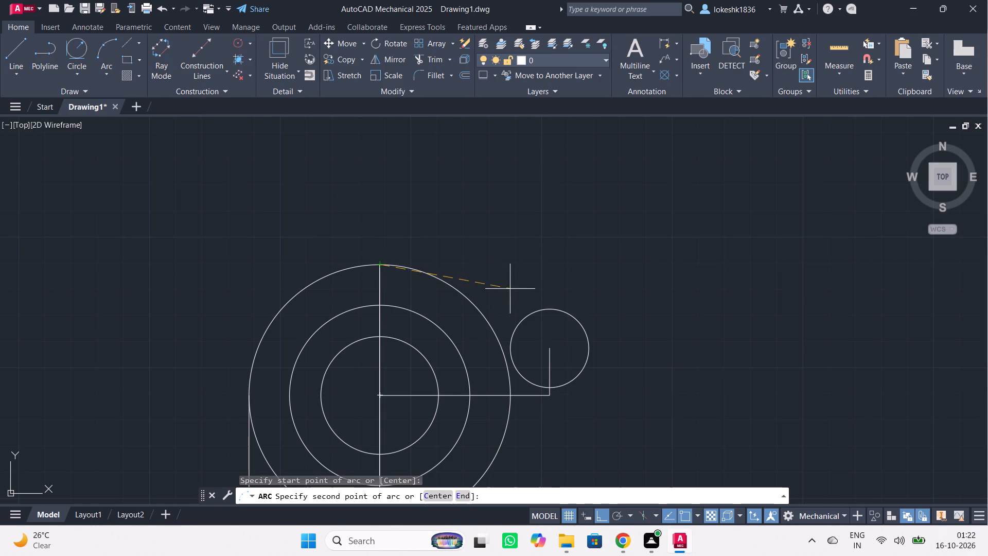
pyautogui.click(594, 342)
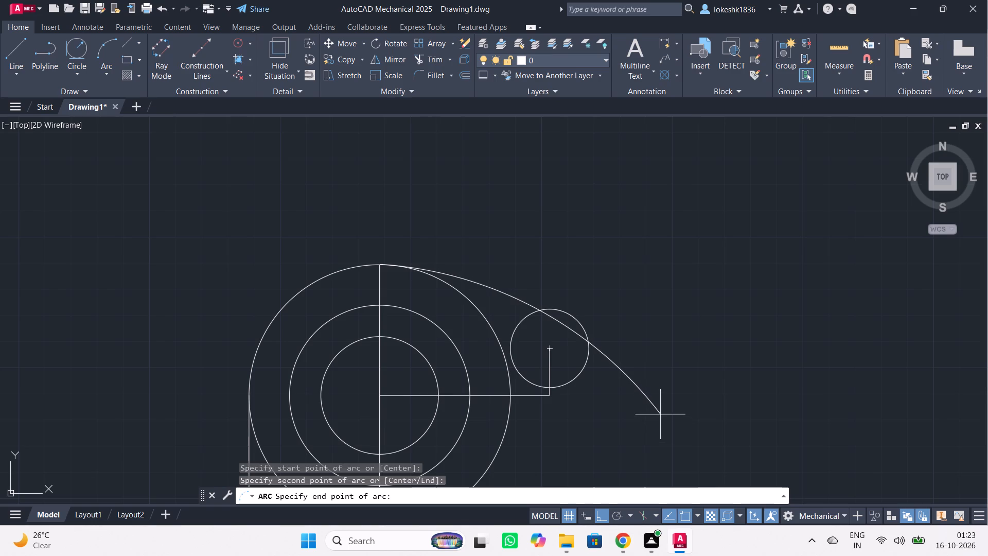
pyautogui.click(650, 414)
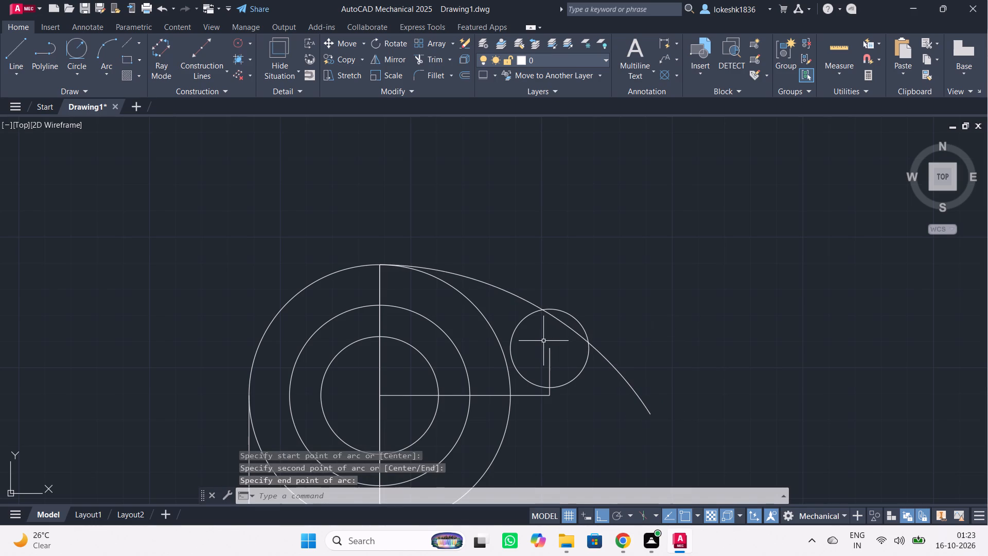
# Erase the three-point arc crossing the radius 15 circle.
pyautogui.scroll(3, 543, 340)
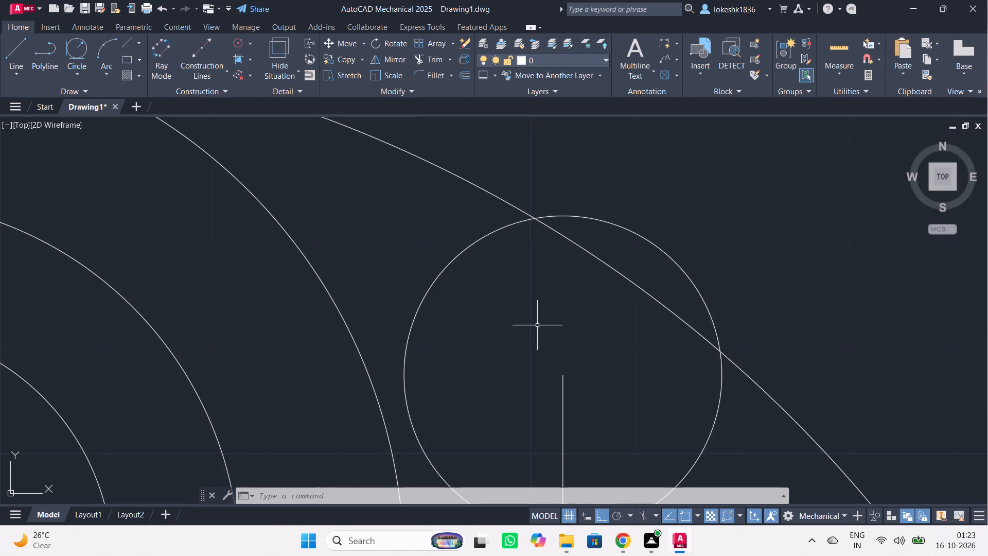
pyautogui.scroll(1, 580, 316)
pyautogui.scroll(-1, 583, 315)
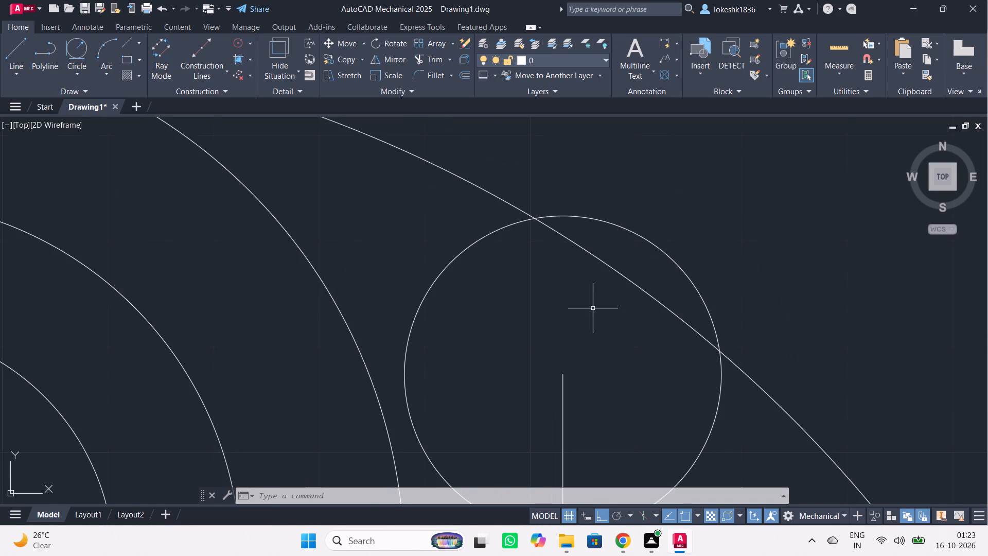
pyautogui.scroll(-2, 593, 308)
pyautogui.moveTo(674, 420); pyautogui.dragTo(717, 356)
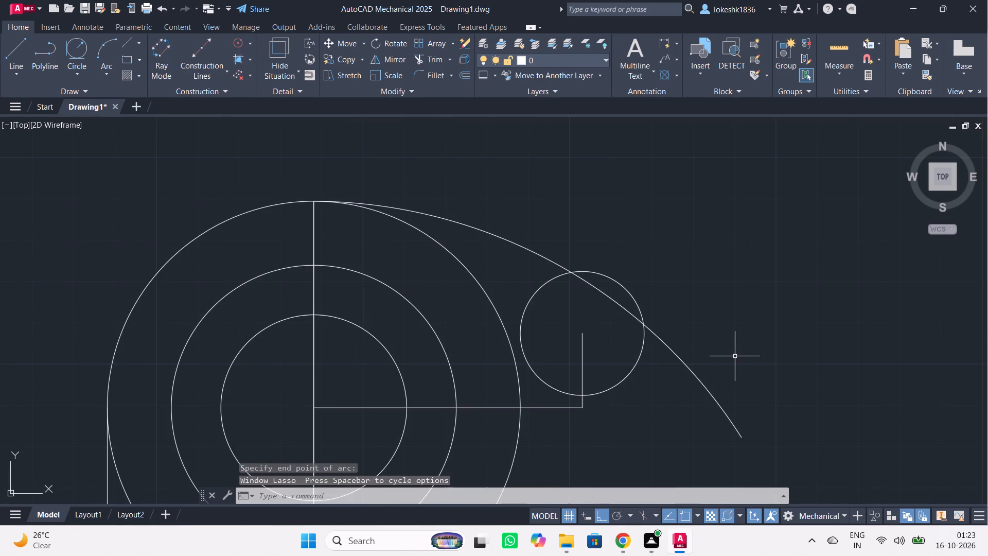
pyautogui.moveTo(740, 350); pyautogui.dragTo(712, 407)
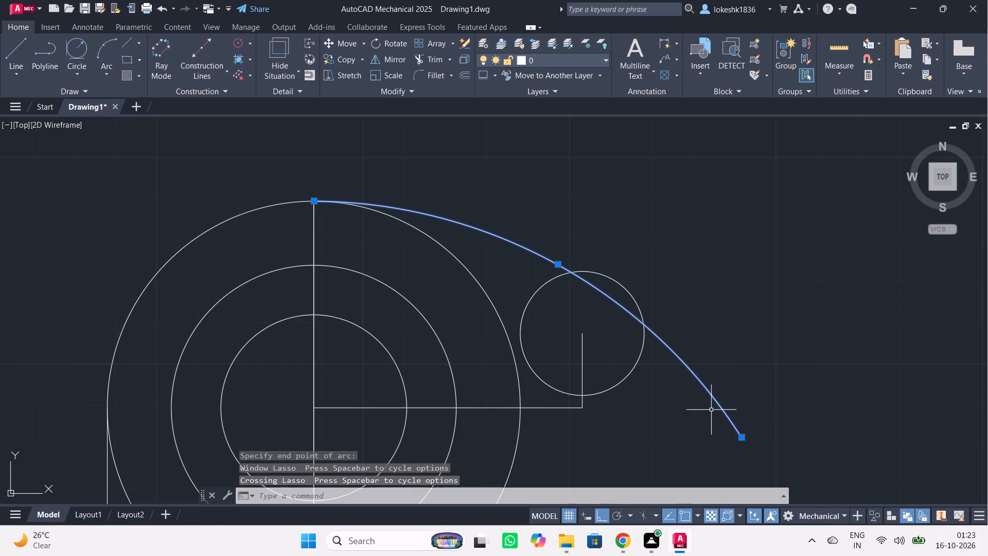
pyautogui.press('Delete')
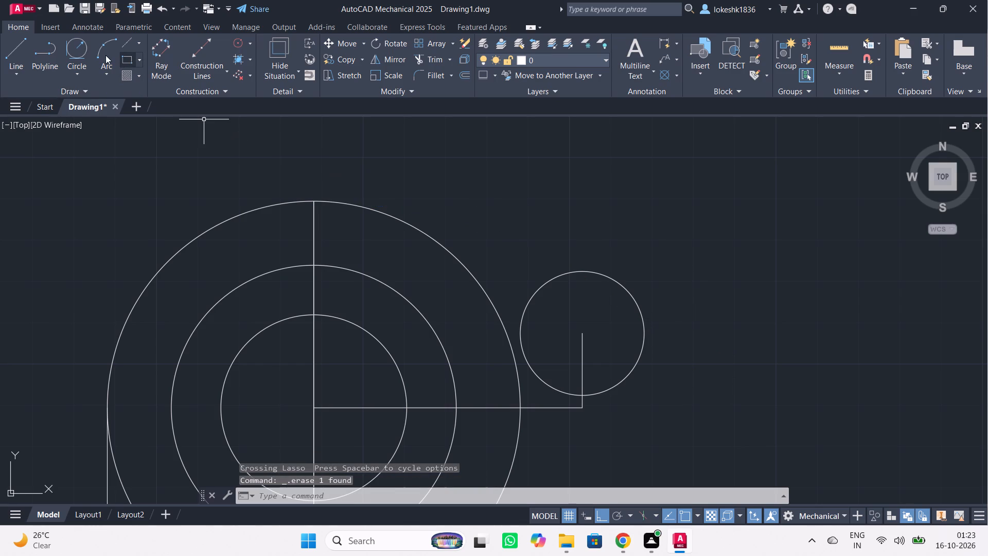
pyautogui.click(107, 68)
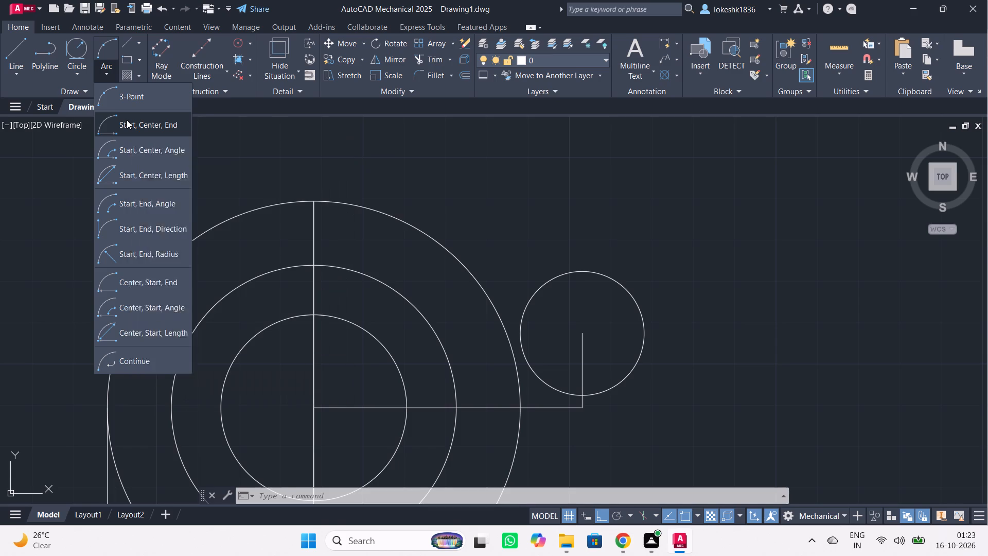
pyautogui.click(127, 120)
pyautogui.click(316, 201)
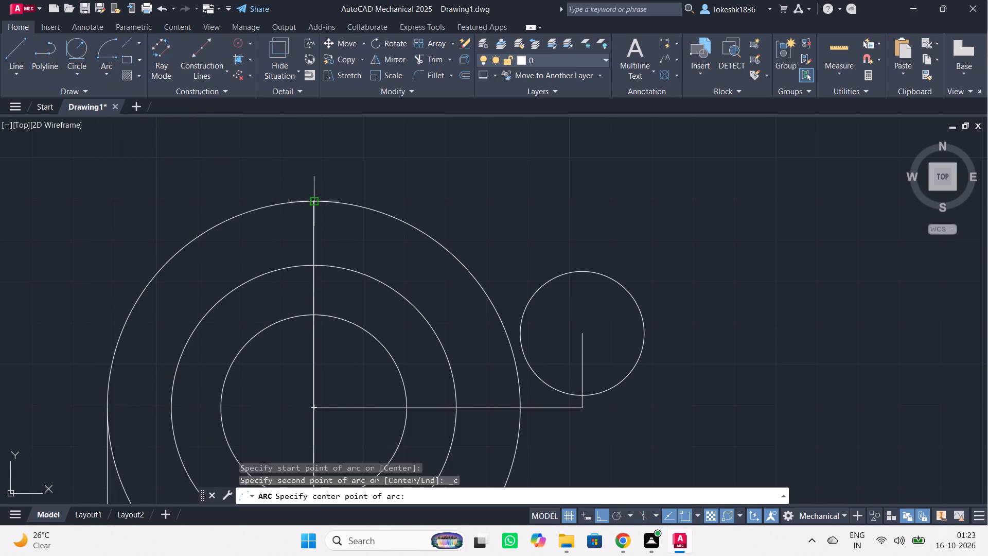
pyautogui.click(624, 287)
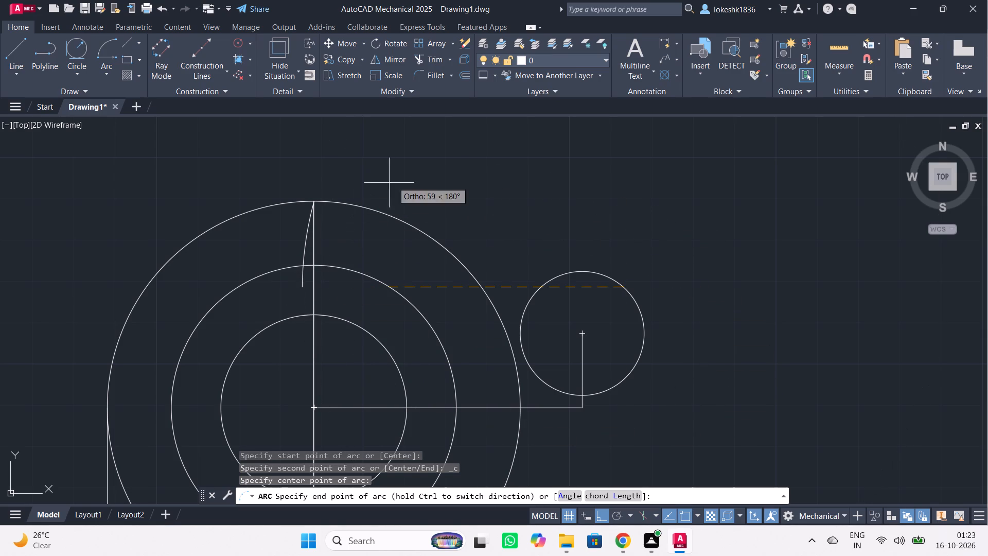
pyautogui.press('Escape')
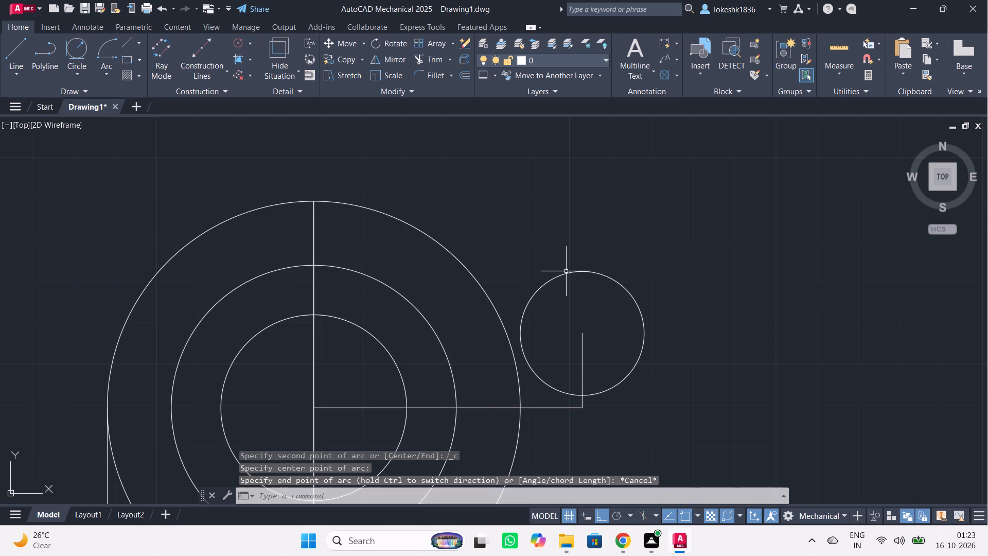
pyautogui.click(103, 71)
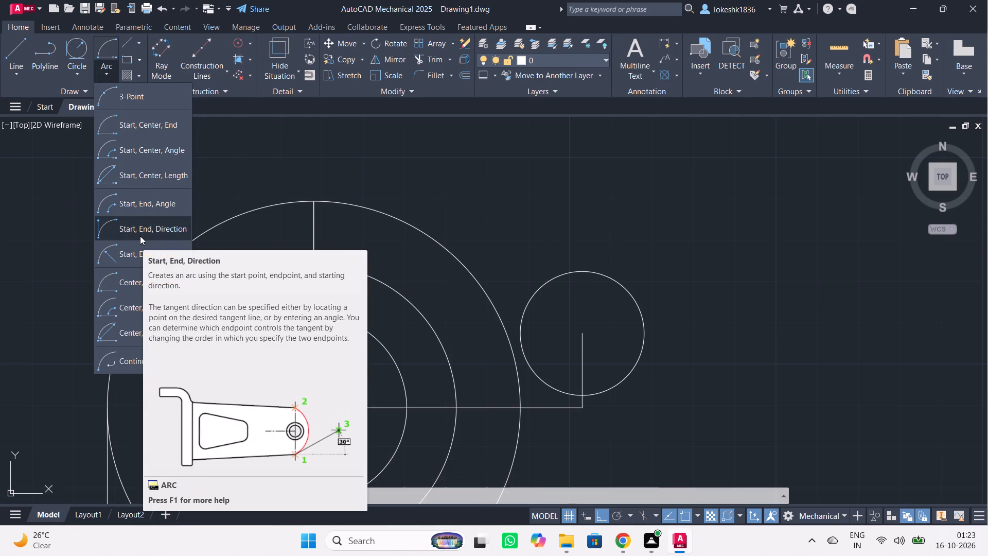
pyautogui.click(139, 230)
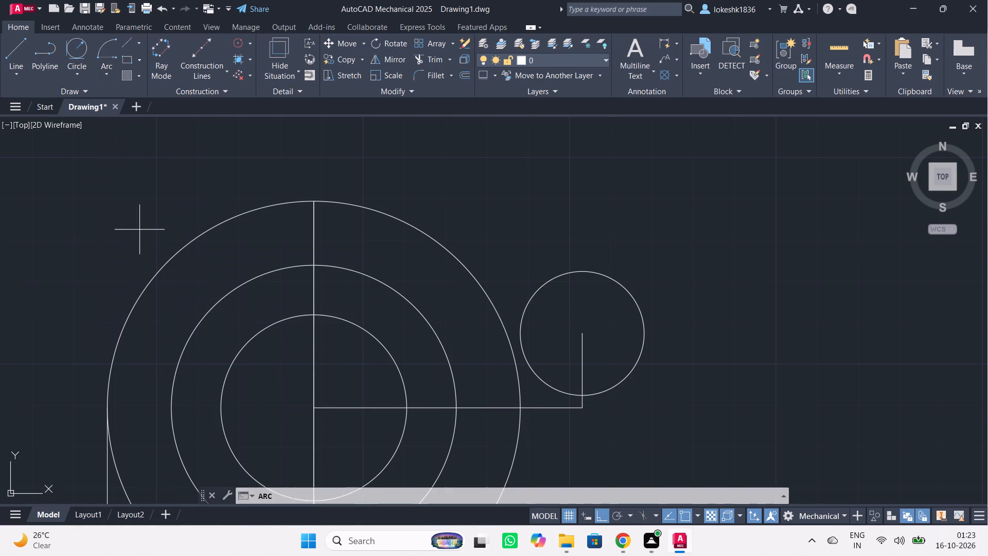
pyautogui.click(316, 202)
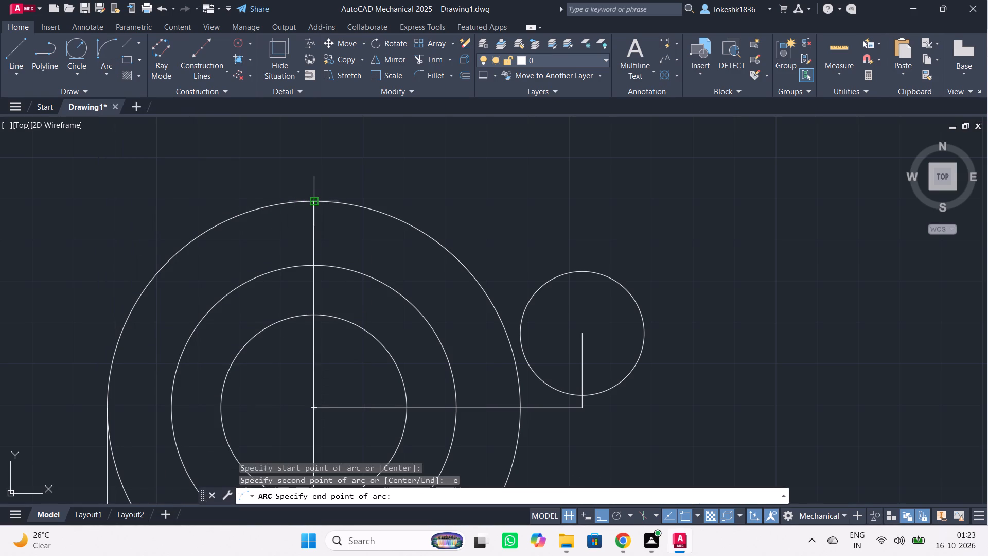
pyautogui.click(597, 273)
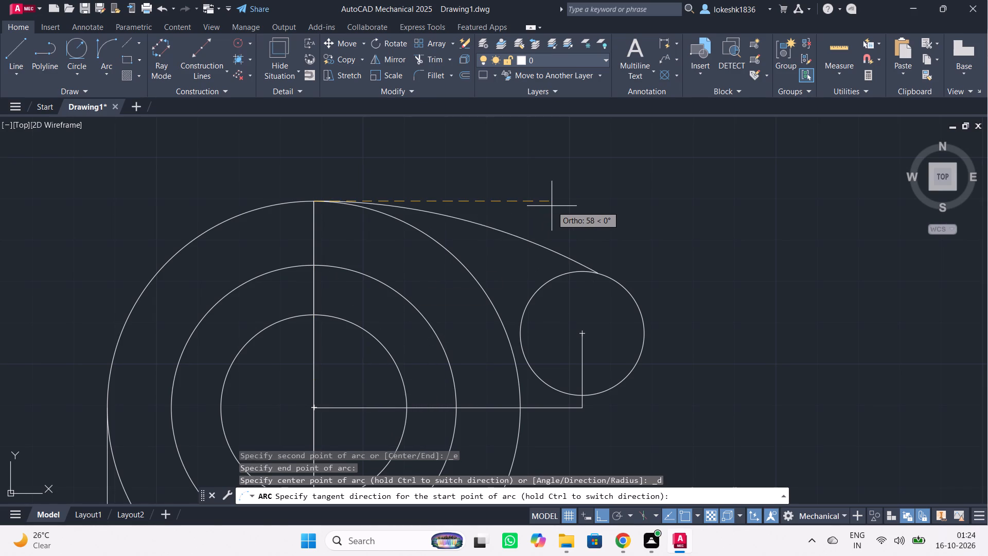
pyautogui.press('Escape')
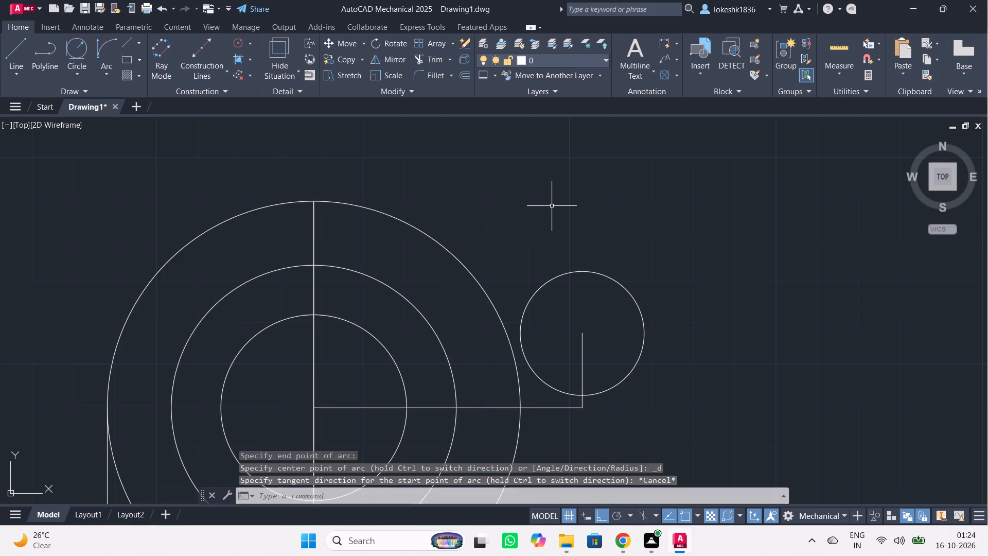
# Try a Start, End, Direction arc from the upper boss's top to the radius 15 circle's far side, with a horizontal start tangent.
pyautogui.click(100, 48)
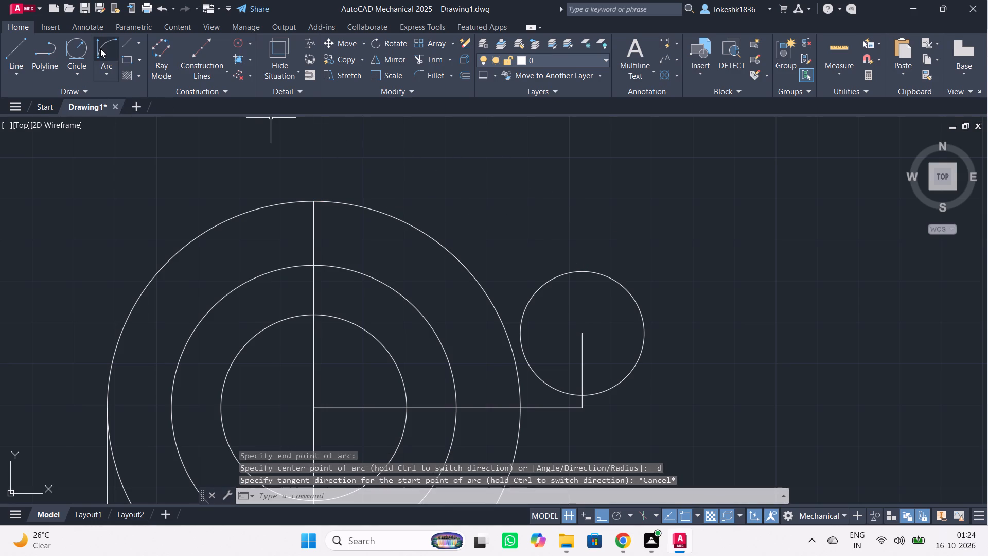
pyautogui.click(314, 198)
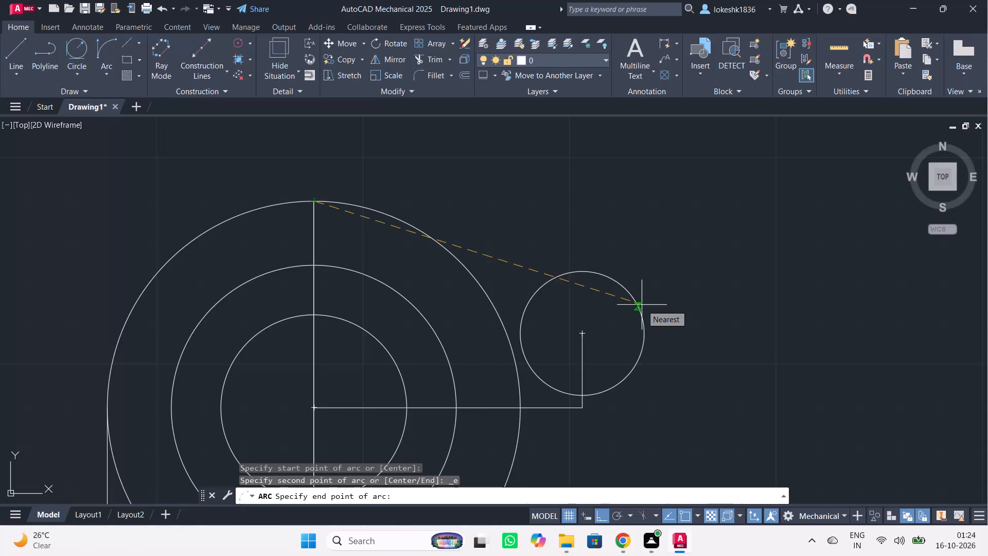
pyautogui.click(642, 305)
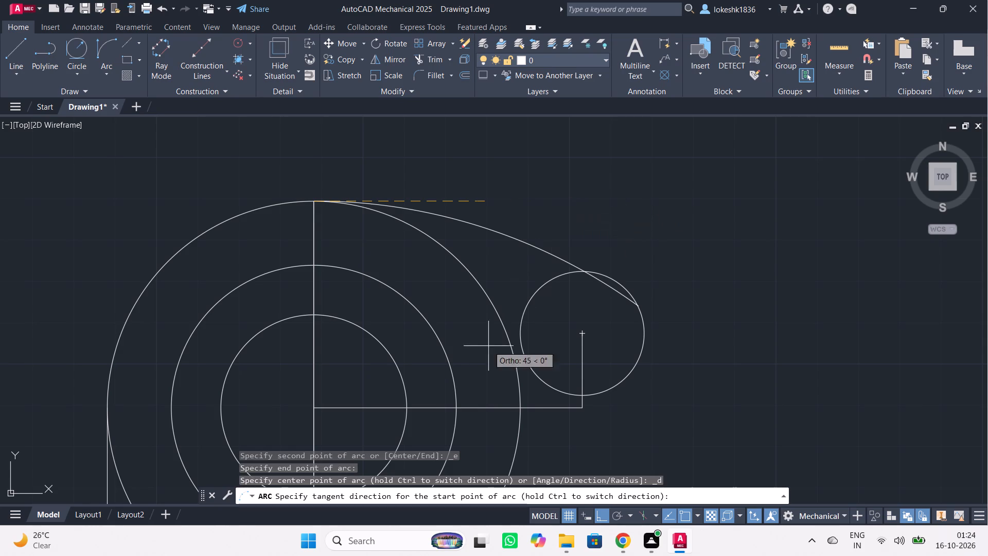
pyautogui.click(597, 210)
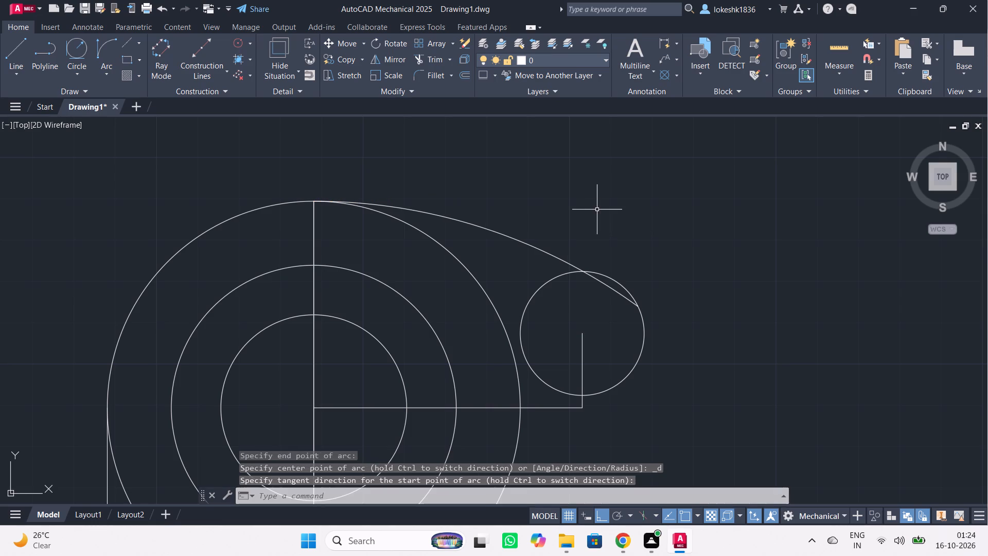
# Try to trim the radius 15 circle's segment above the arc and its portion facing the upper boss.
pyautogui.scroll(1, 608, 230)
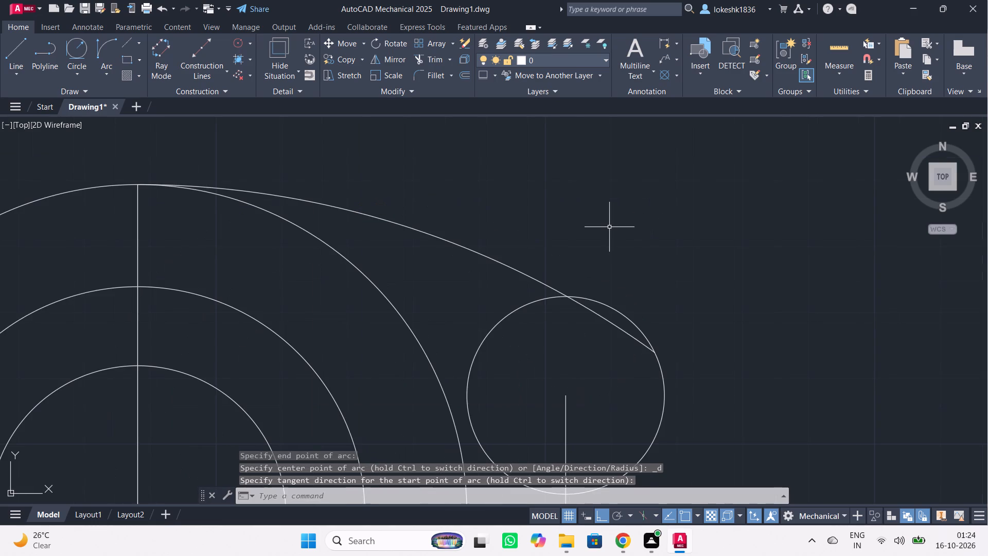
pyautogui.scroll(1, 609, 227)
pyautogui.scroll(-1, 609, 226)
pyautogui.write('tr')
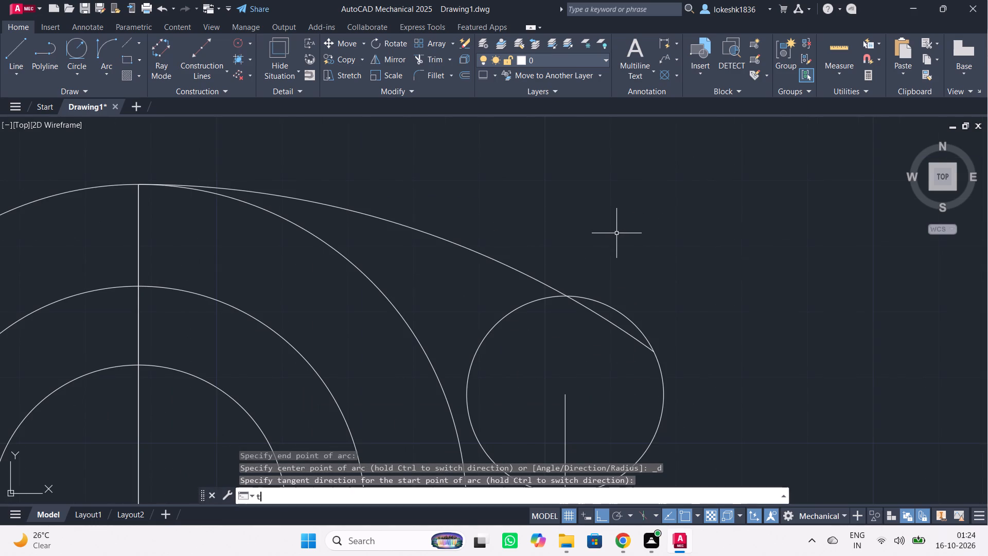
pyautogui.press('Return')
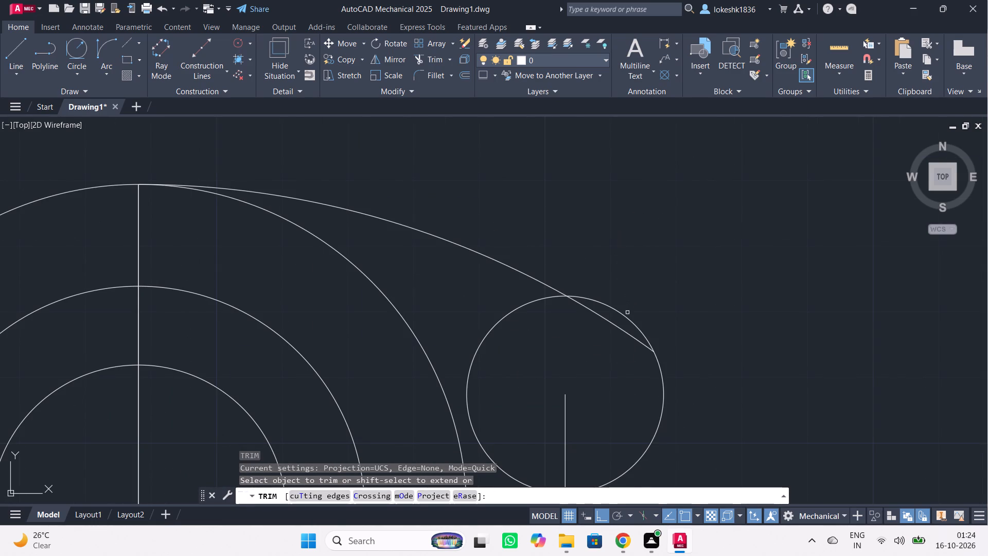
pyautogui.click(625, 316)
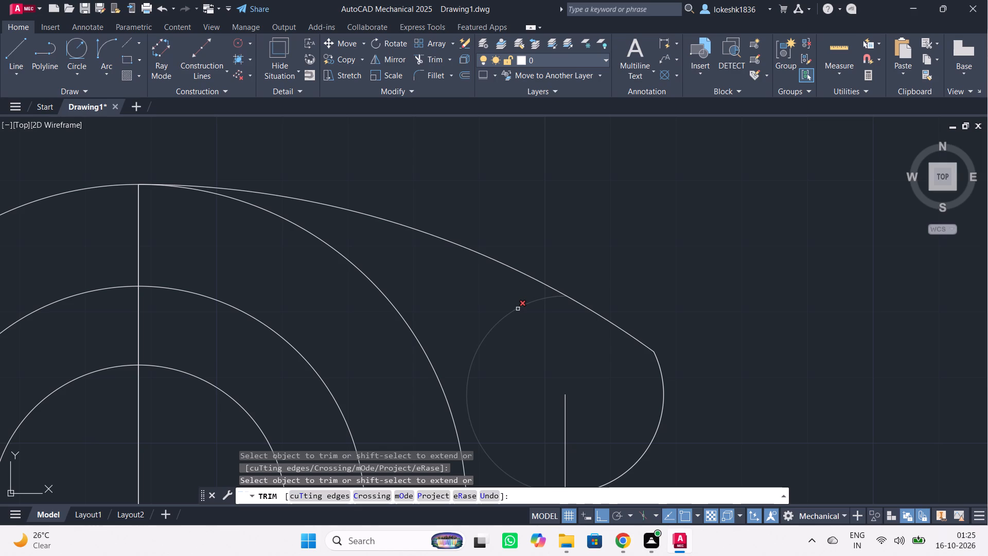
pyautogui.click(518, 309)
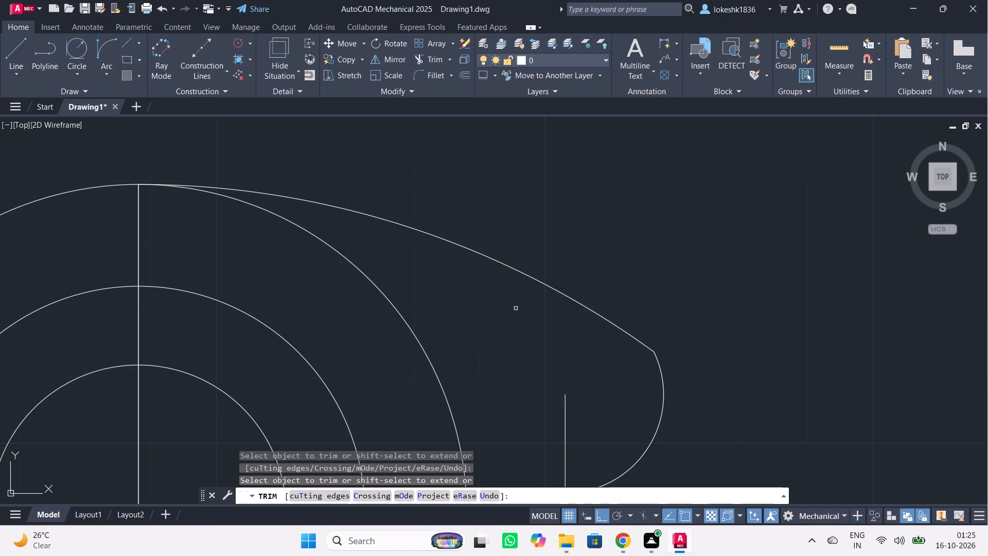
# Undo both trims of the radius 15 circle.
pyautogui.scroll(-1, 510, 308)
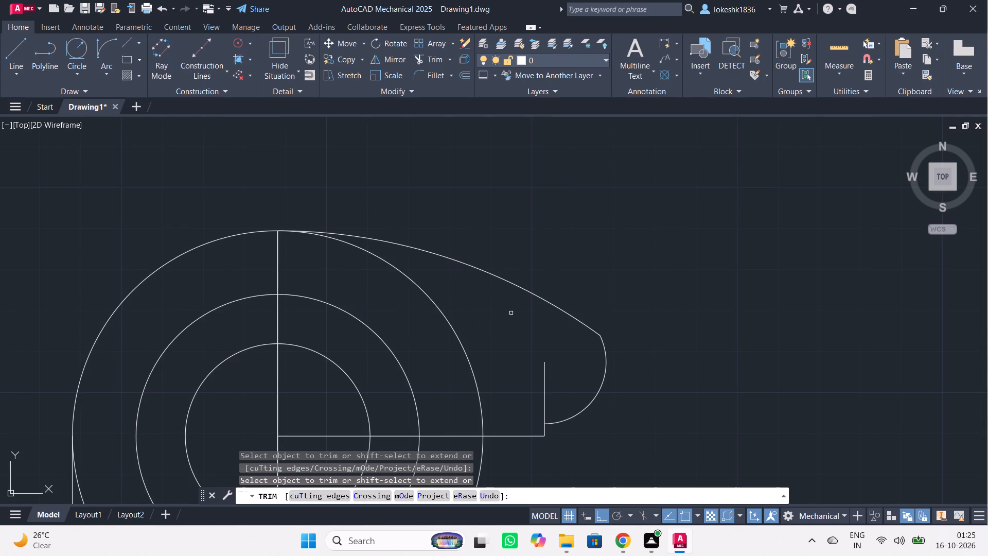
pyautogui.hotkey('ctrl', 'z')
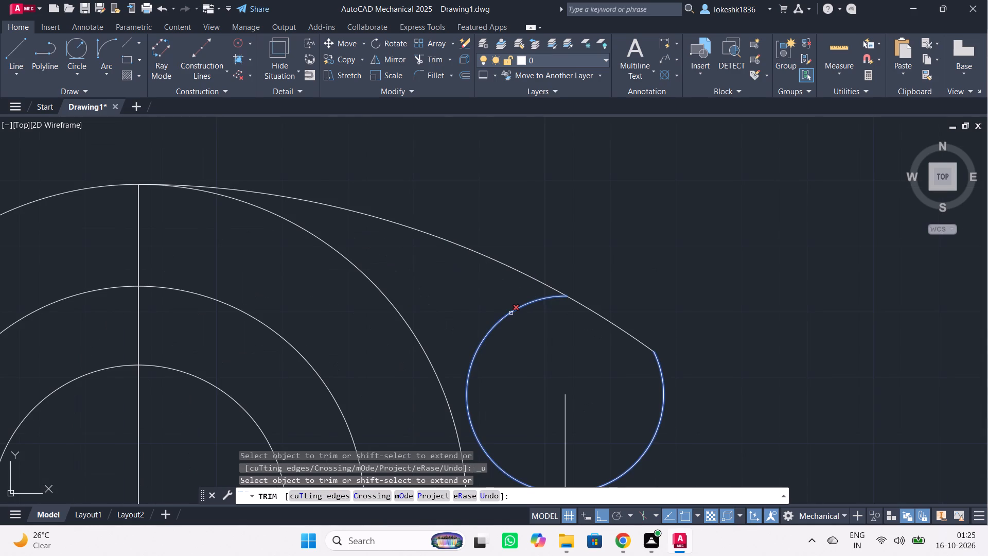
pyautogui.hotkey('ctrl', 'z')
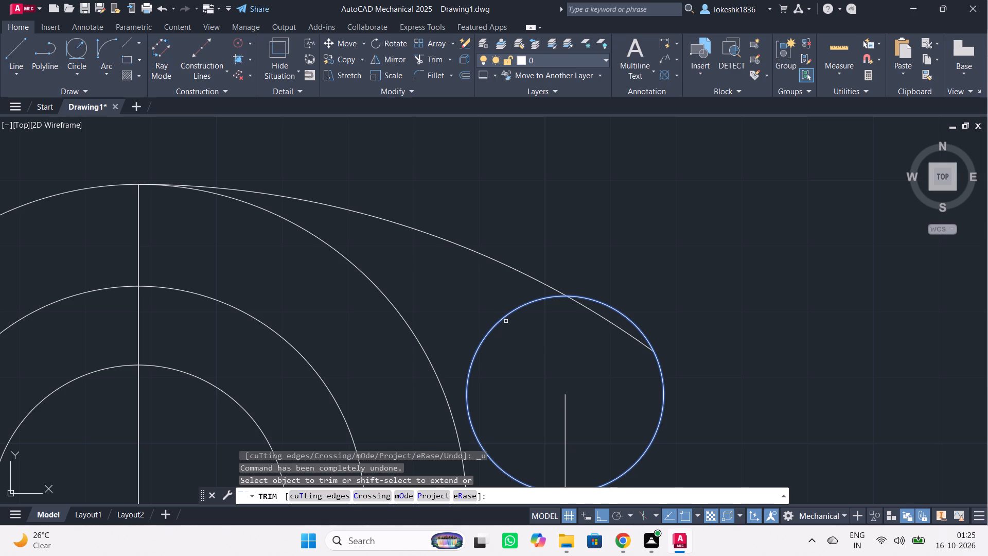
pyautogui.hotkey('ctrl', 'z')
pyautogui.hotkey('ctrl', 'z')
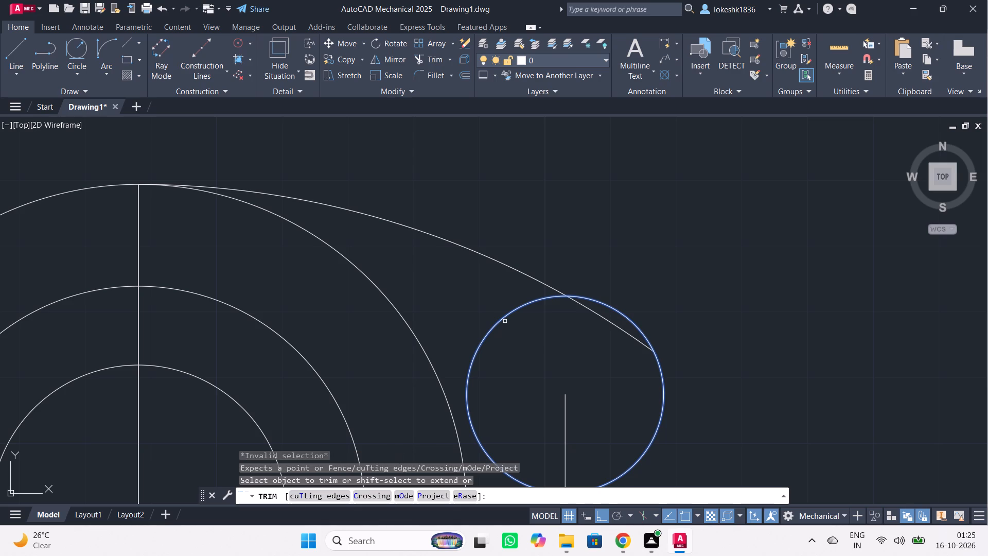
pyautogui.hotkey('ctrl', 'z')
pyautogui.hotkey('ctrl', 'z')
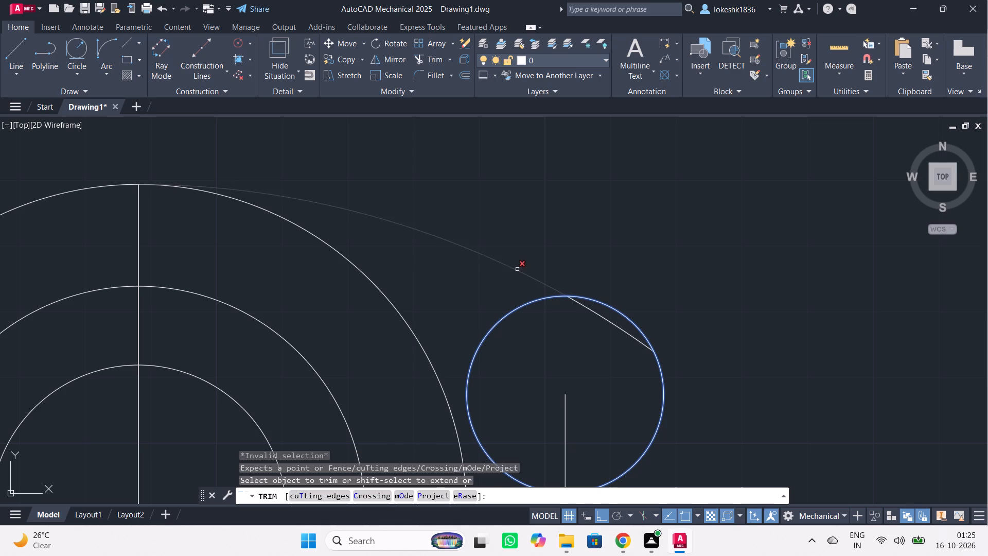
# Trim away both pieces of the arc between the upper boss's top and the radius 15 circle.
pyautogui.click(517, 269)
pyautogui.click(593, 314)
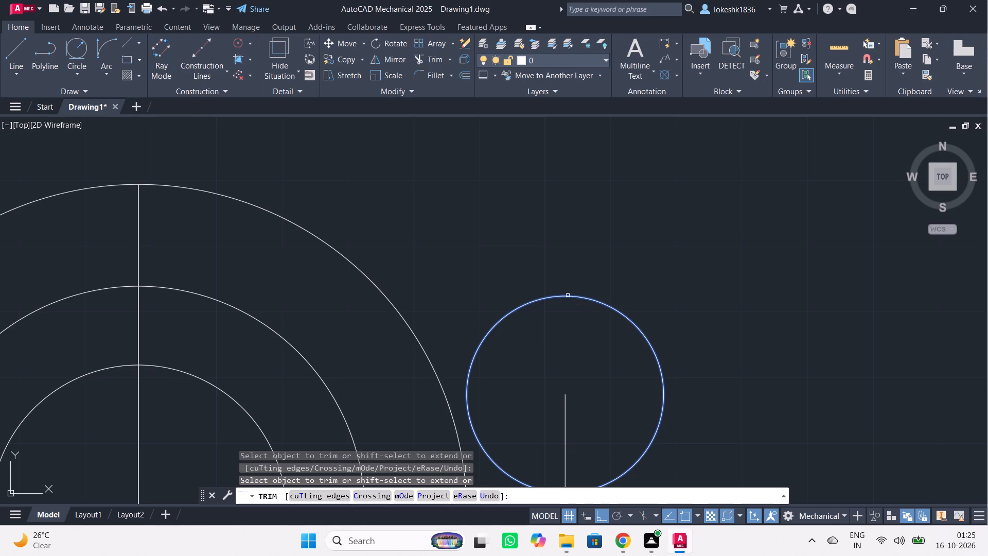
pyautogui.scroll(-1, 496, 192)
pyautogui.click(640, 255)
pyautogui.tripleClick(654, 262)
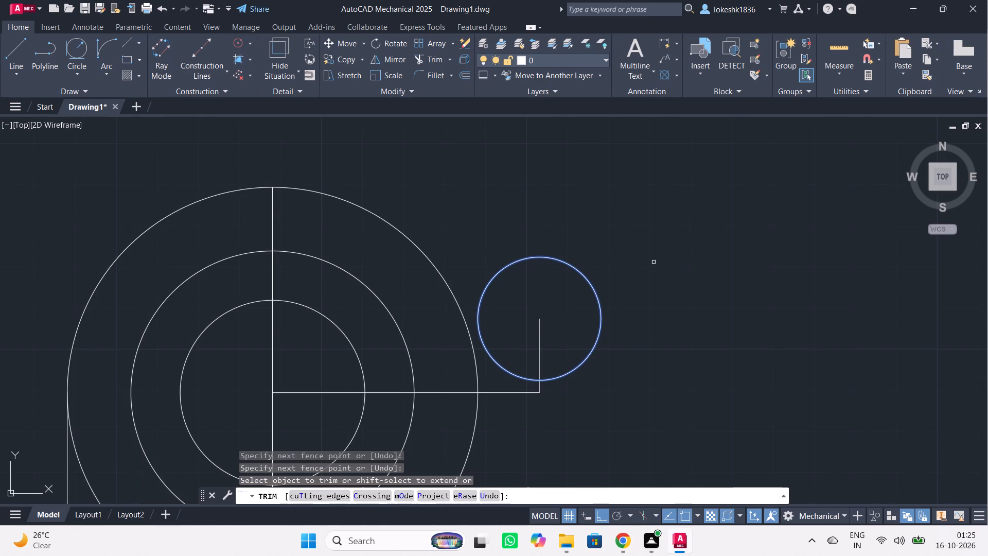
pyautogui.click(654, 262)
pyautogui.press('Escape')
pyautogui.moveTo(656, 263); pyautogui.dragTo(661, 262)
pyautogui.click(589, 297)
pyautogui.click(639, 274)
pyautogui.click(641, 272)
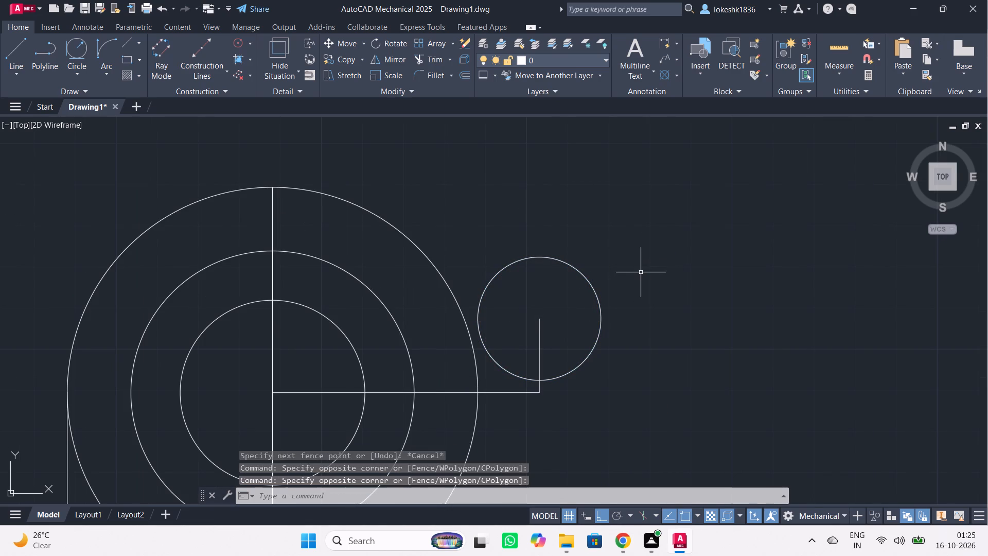
# Draw construction lines from the upper boss's center, 98 horizontally past the radius 15 circle and 21 straight down.
pyautogui.scroll(-1, 621, 286)
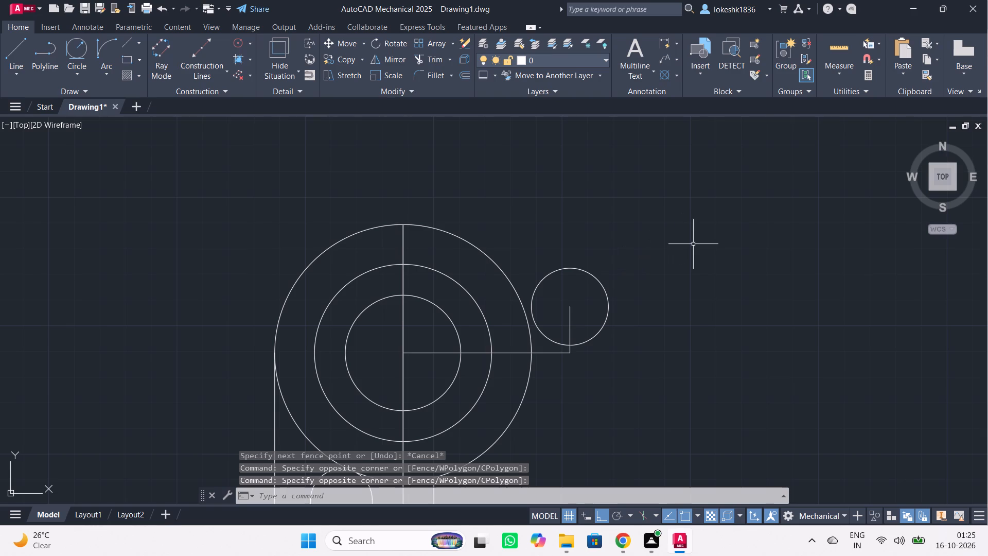
pyautogui.scroll(-2, 578, 266)
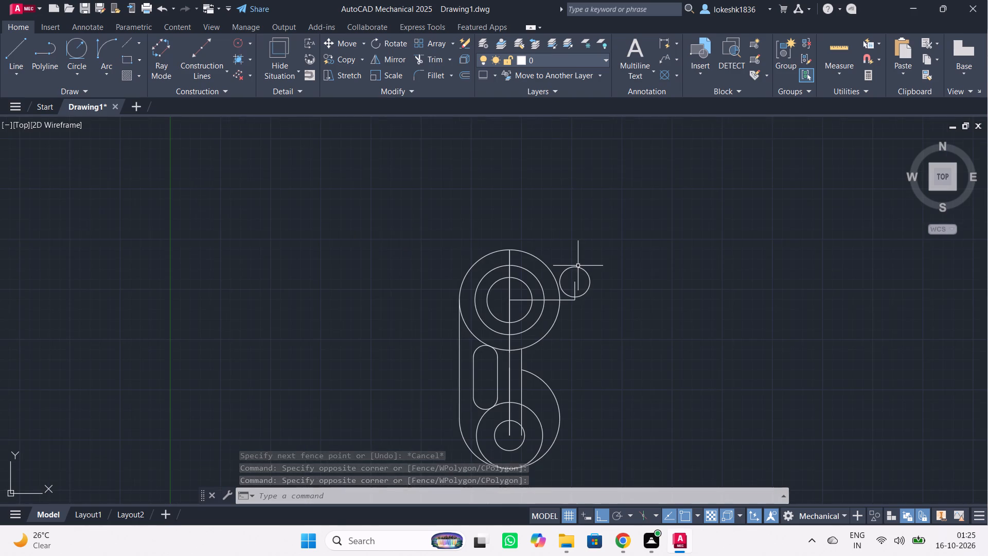
pyautogui.scroll(-1, 580, 266)
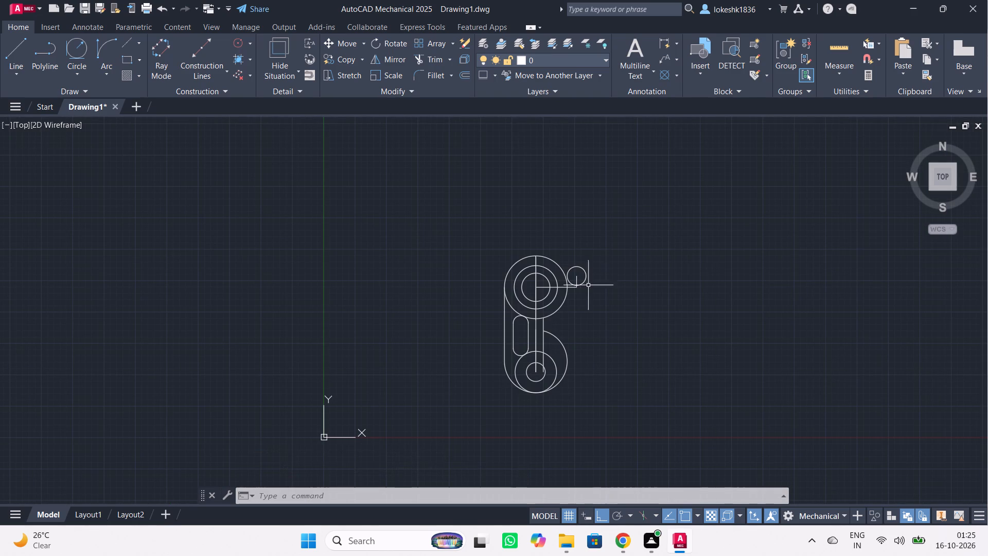
pyautogui.scroll(4, 578, 296)
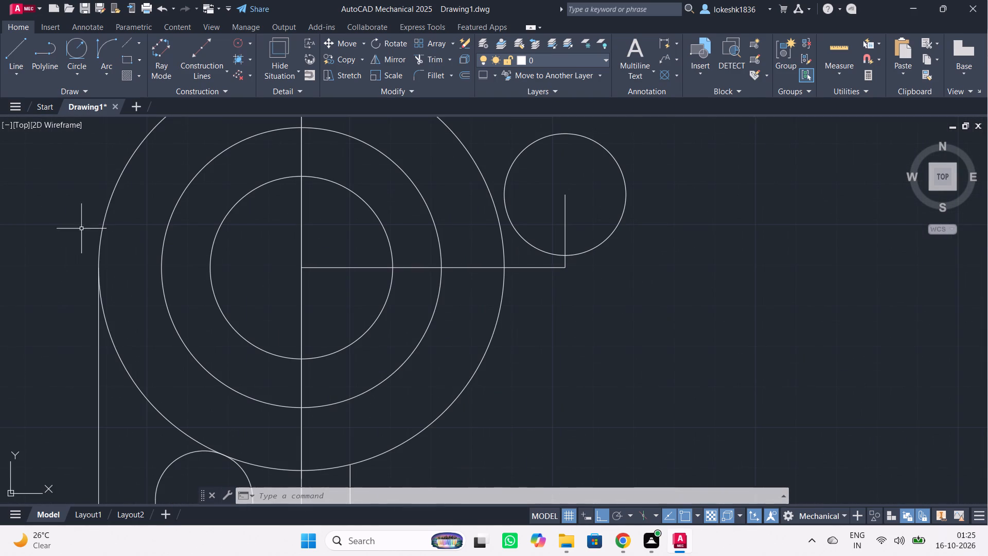
pyautogui.click(18, 49)
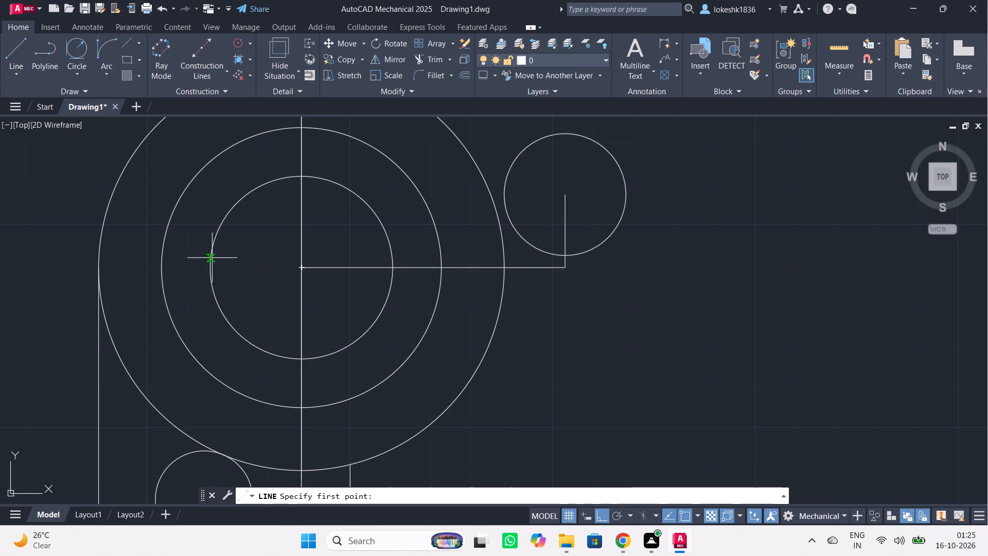
pyautogui.click(298, 266)
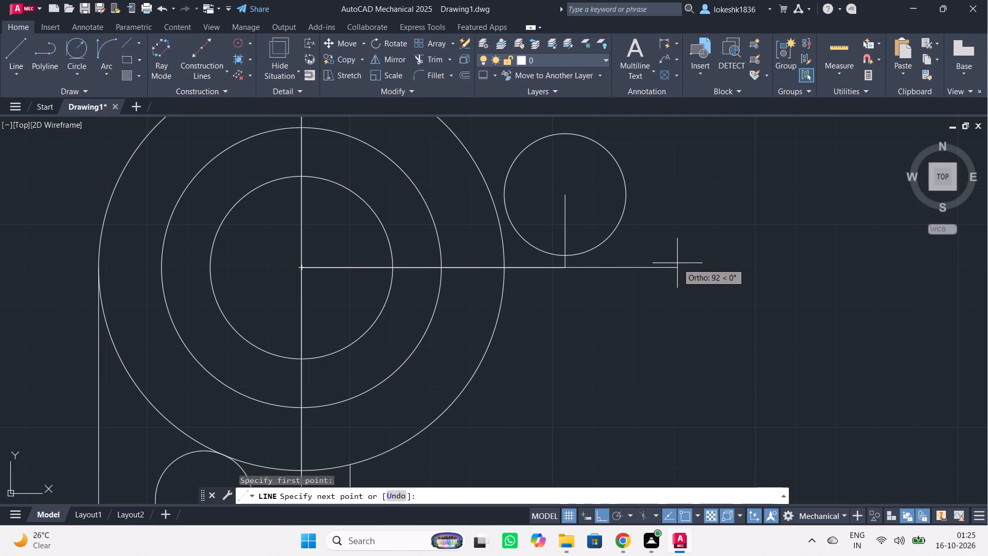
pyautogui.write('98')
pyautogui.press('Return')
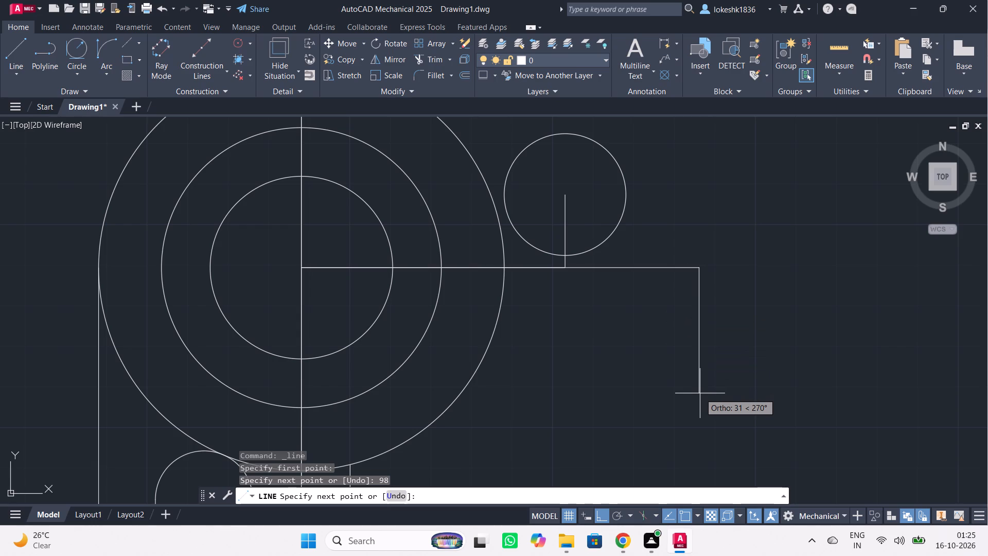
pyautogui.write('21')
pyautogui.press('Return')
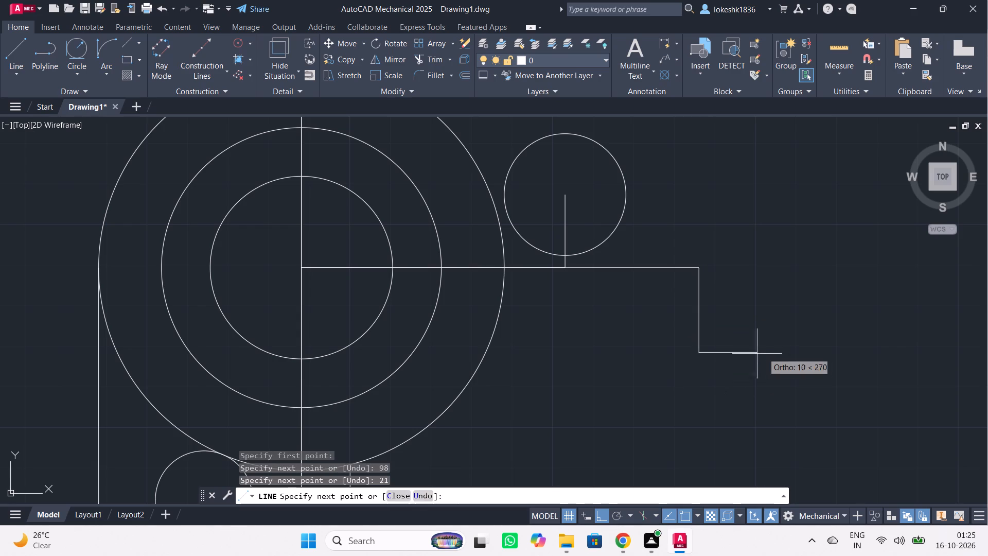
pyautogui.press('Escape')
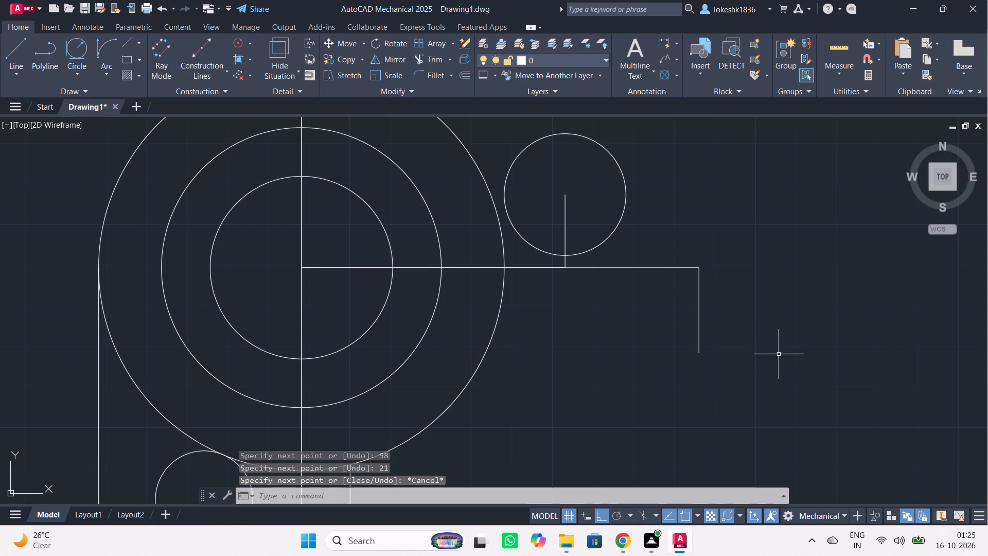
# Draw a radius 35 circle centered on the lower end of the 21-long vertical line.
pyautogui.press('c')
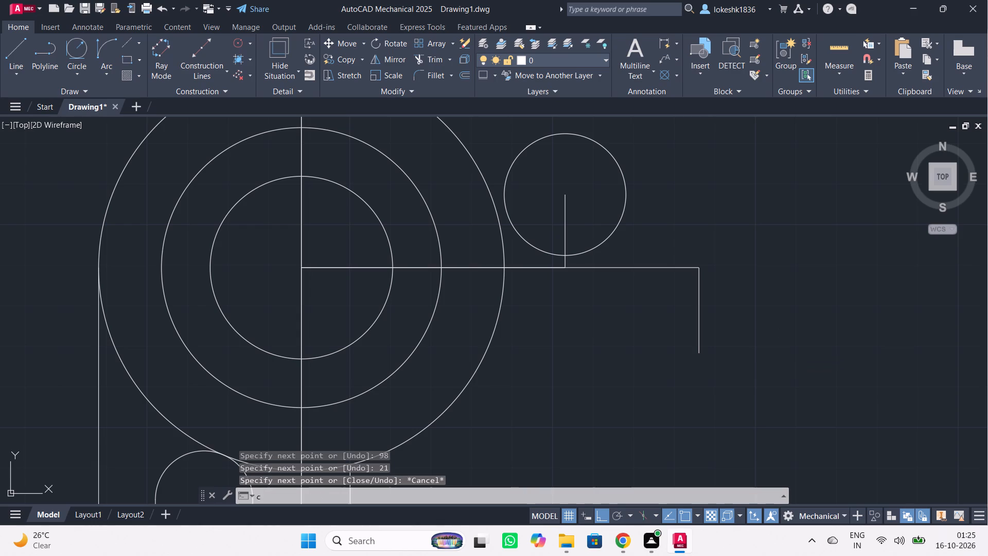
pyautogui.press('Return')
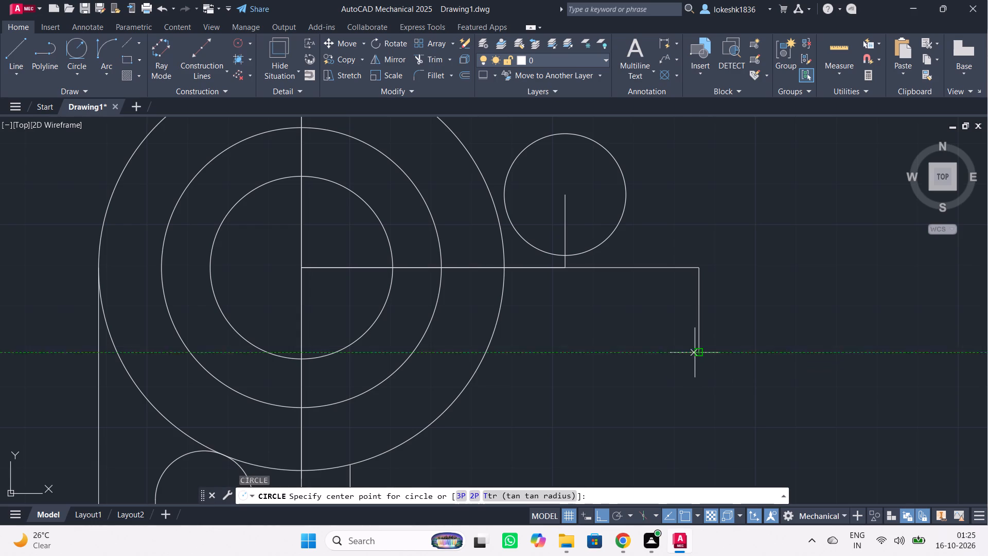
pyautogui.click(695, 352)
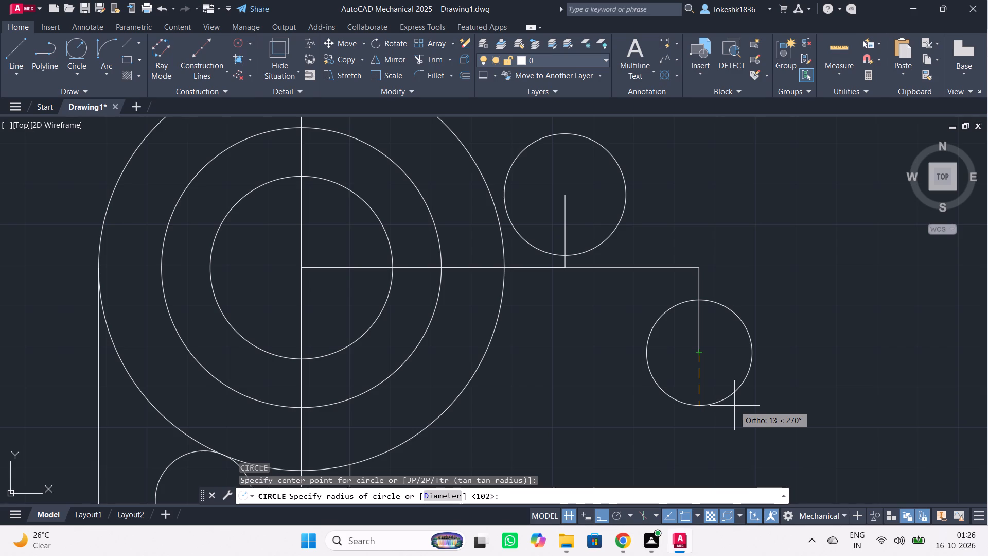
pyautogui.write('35')
pyautogui.press('Return')
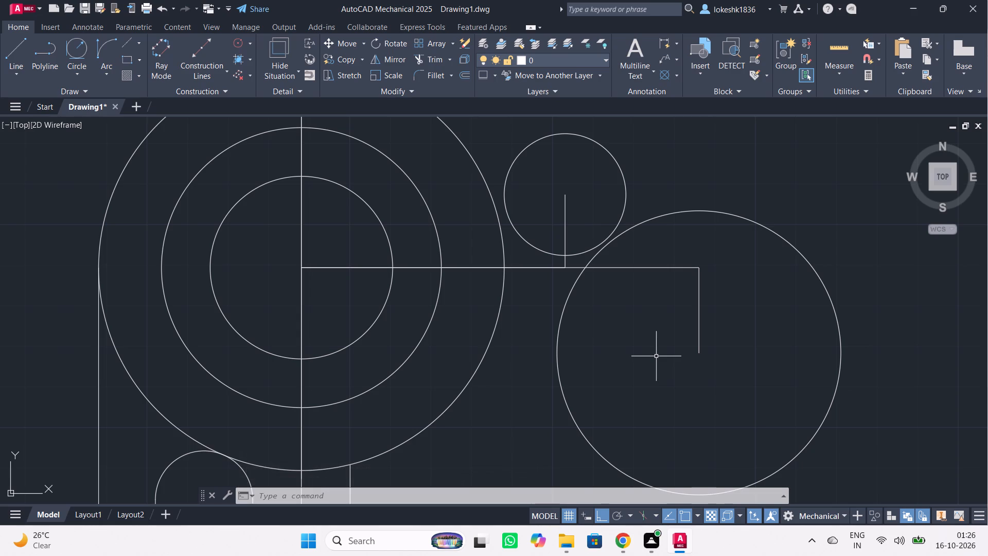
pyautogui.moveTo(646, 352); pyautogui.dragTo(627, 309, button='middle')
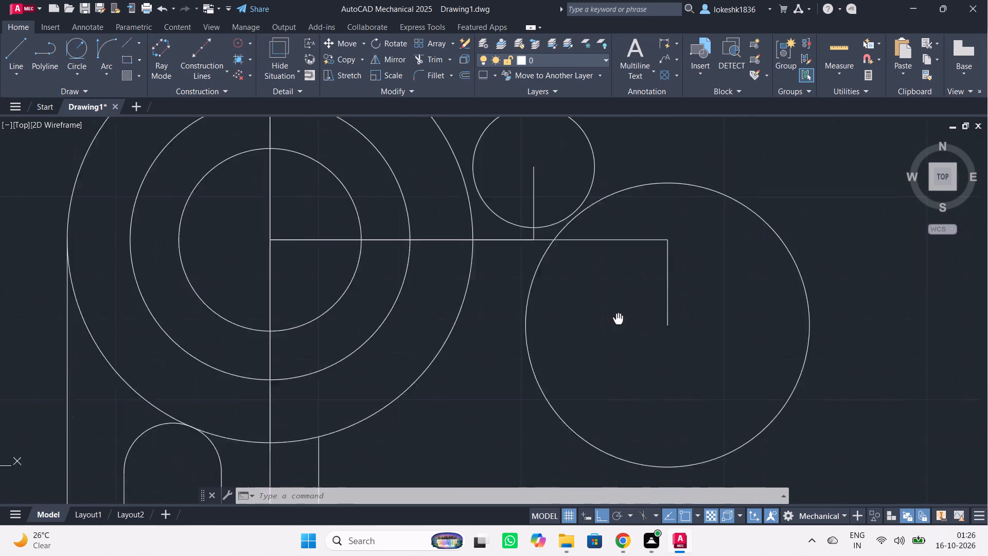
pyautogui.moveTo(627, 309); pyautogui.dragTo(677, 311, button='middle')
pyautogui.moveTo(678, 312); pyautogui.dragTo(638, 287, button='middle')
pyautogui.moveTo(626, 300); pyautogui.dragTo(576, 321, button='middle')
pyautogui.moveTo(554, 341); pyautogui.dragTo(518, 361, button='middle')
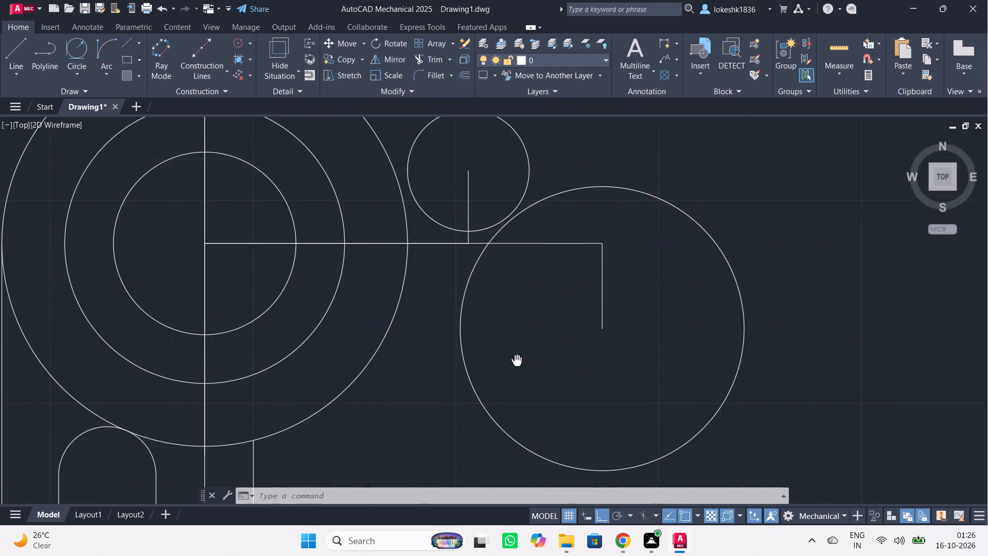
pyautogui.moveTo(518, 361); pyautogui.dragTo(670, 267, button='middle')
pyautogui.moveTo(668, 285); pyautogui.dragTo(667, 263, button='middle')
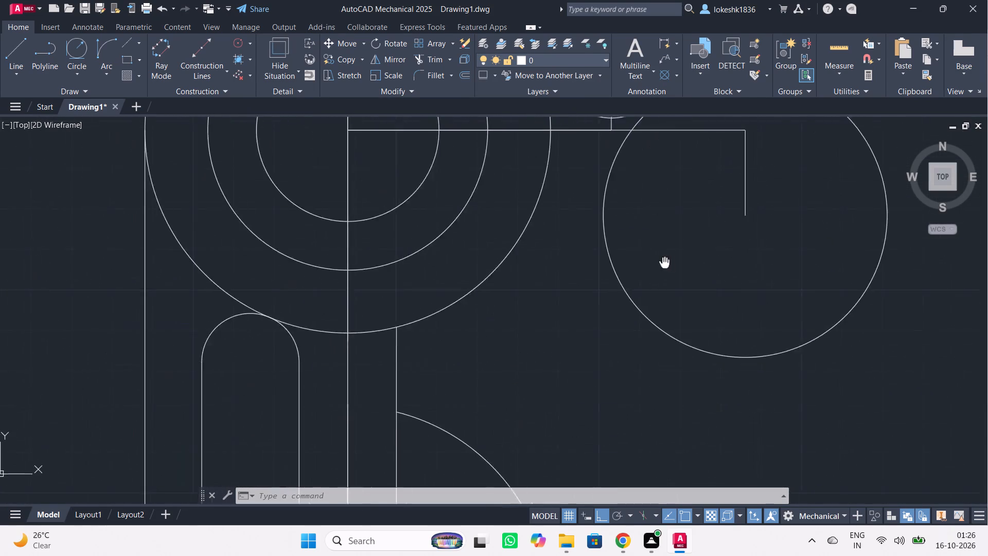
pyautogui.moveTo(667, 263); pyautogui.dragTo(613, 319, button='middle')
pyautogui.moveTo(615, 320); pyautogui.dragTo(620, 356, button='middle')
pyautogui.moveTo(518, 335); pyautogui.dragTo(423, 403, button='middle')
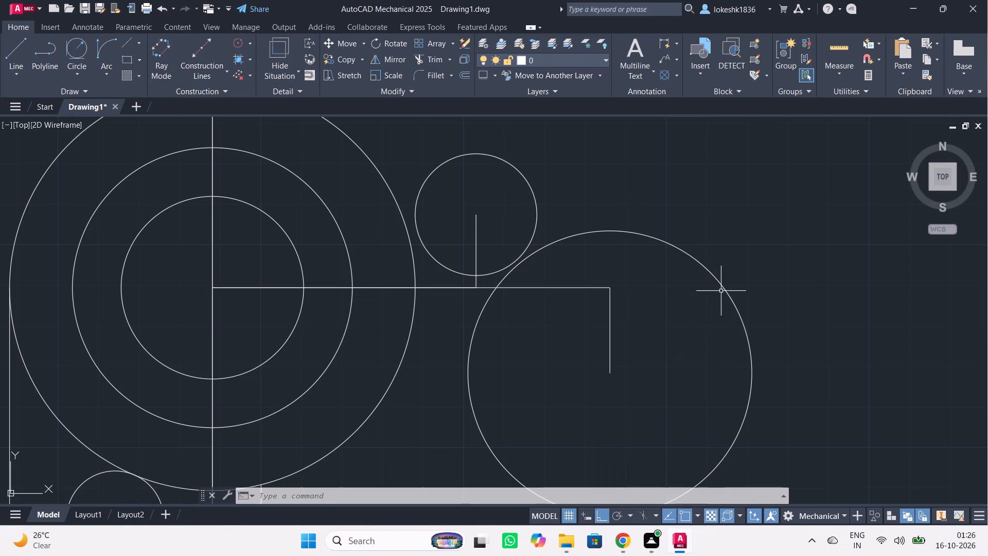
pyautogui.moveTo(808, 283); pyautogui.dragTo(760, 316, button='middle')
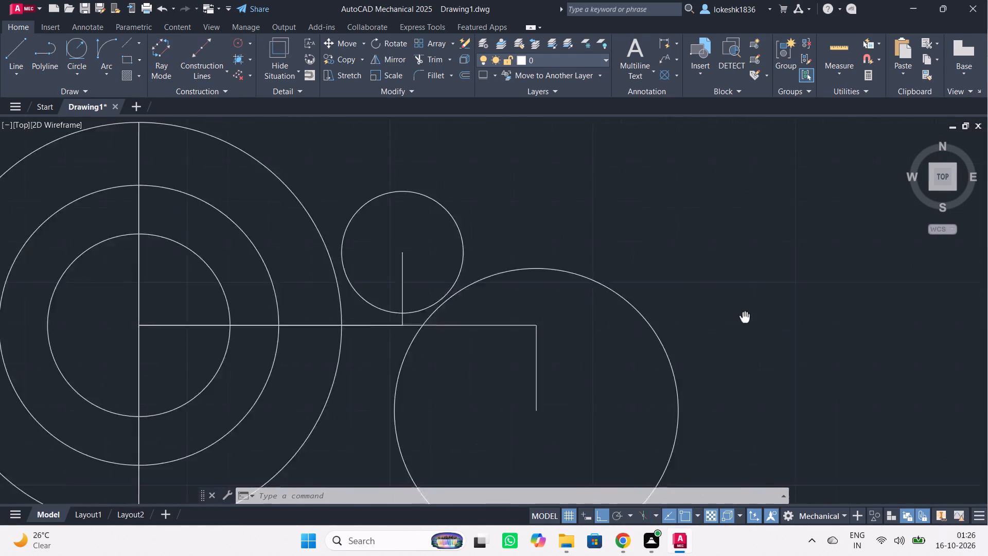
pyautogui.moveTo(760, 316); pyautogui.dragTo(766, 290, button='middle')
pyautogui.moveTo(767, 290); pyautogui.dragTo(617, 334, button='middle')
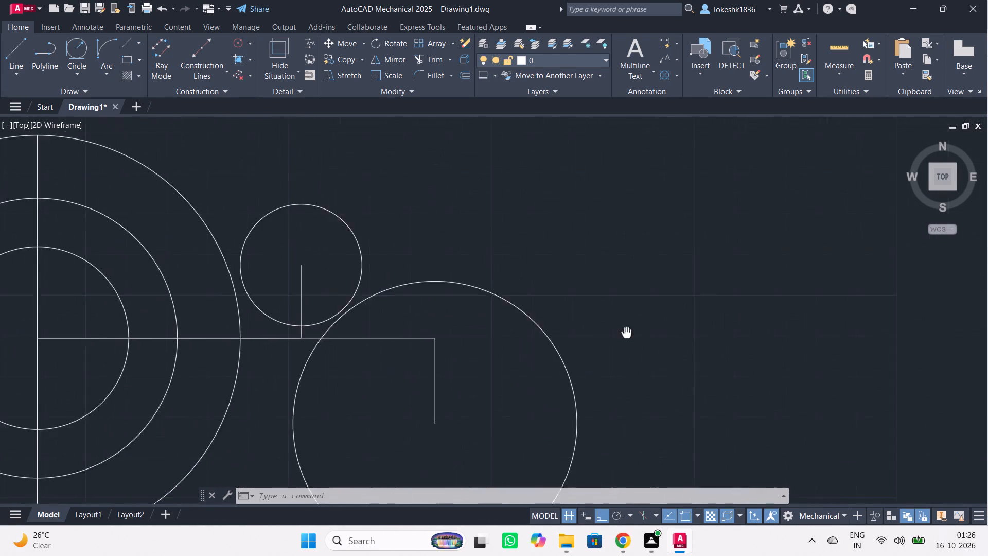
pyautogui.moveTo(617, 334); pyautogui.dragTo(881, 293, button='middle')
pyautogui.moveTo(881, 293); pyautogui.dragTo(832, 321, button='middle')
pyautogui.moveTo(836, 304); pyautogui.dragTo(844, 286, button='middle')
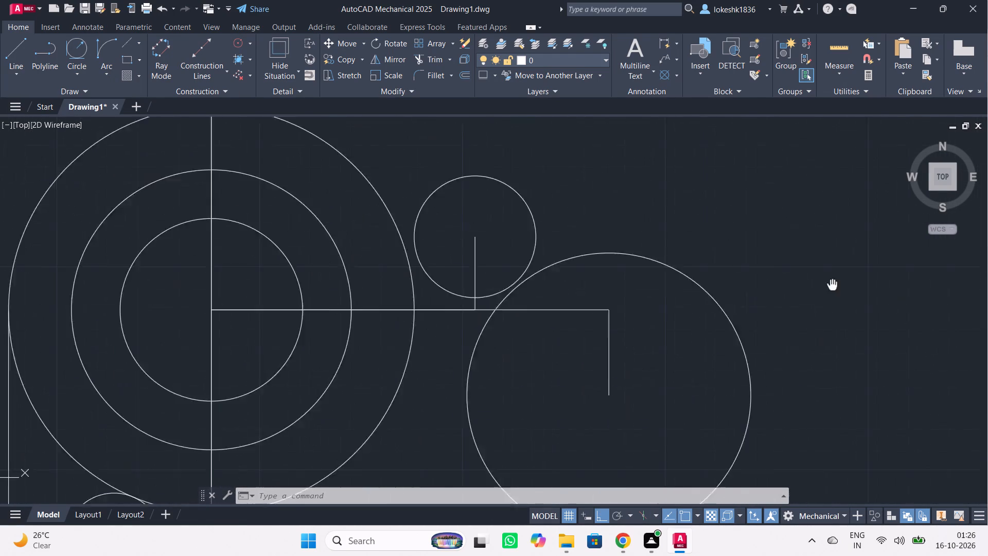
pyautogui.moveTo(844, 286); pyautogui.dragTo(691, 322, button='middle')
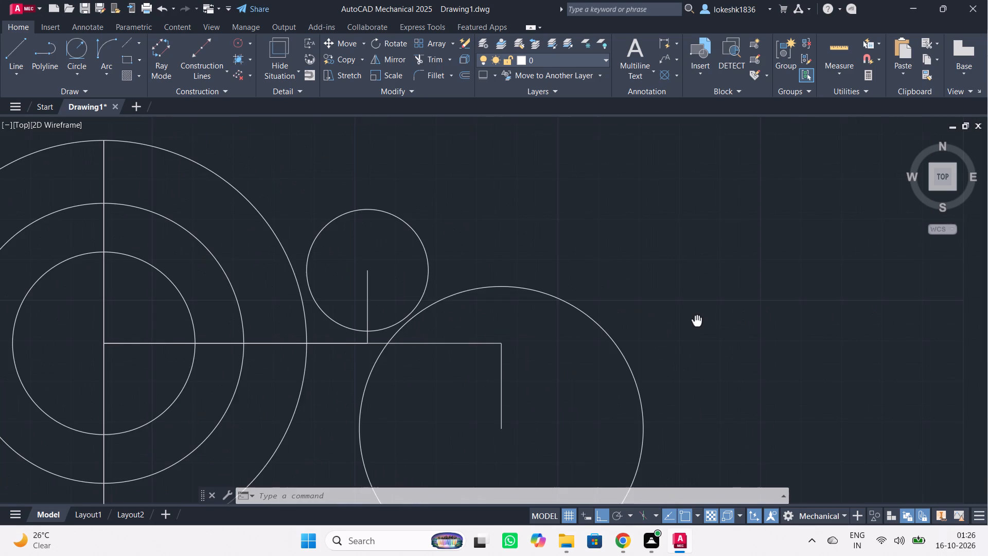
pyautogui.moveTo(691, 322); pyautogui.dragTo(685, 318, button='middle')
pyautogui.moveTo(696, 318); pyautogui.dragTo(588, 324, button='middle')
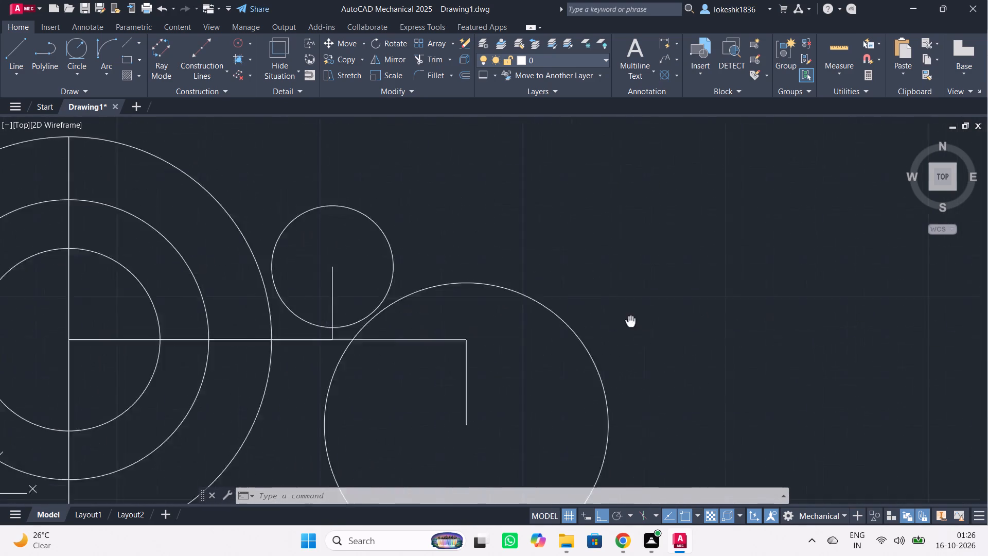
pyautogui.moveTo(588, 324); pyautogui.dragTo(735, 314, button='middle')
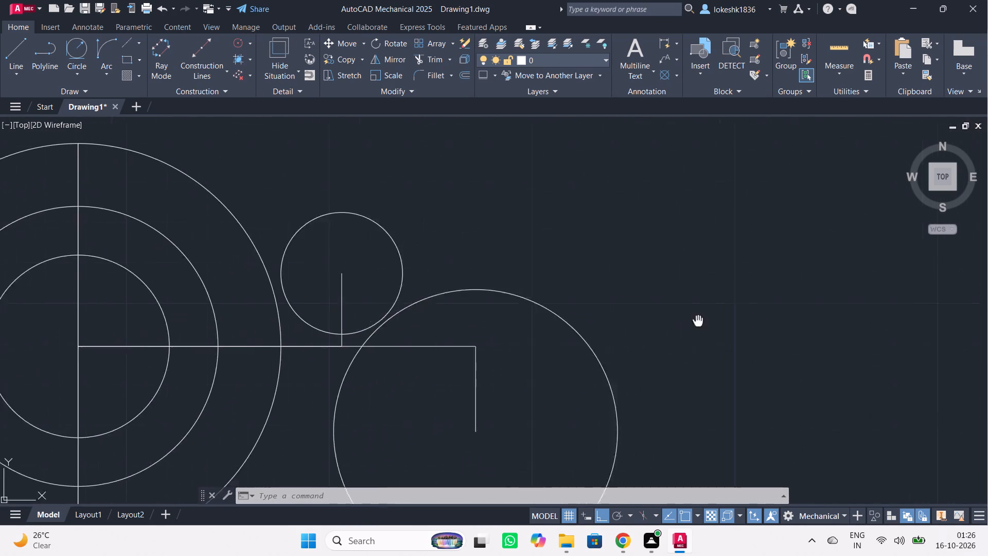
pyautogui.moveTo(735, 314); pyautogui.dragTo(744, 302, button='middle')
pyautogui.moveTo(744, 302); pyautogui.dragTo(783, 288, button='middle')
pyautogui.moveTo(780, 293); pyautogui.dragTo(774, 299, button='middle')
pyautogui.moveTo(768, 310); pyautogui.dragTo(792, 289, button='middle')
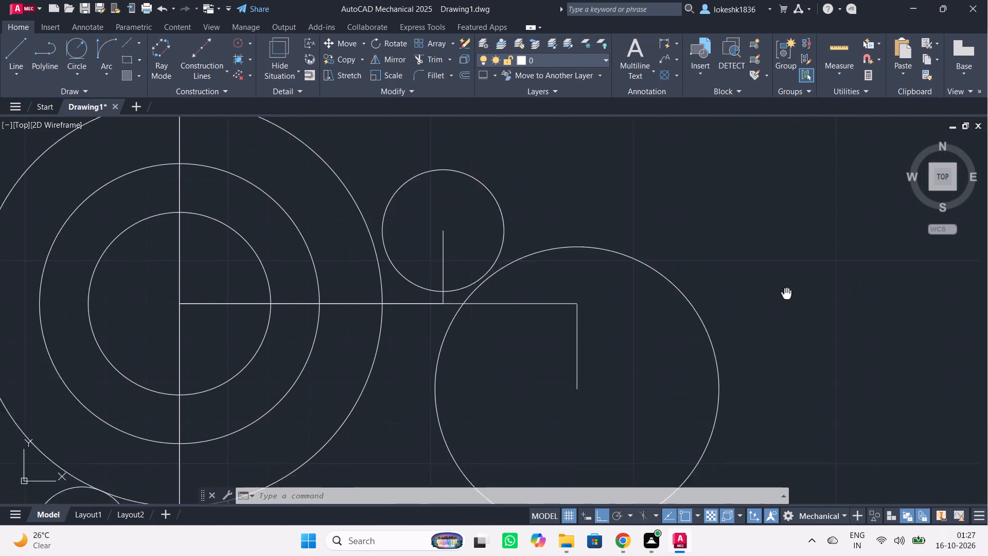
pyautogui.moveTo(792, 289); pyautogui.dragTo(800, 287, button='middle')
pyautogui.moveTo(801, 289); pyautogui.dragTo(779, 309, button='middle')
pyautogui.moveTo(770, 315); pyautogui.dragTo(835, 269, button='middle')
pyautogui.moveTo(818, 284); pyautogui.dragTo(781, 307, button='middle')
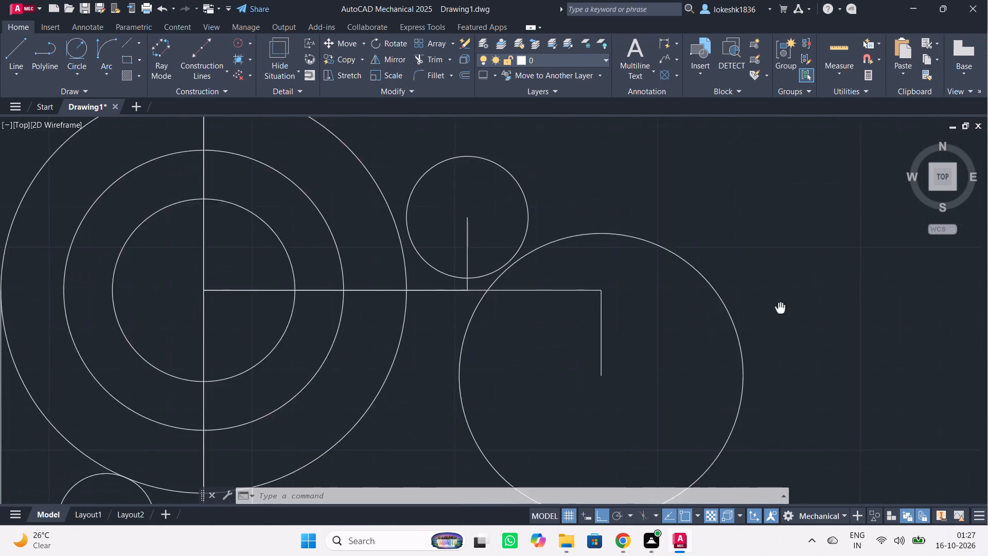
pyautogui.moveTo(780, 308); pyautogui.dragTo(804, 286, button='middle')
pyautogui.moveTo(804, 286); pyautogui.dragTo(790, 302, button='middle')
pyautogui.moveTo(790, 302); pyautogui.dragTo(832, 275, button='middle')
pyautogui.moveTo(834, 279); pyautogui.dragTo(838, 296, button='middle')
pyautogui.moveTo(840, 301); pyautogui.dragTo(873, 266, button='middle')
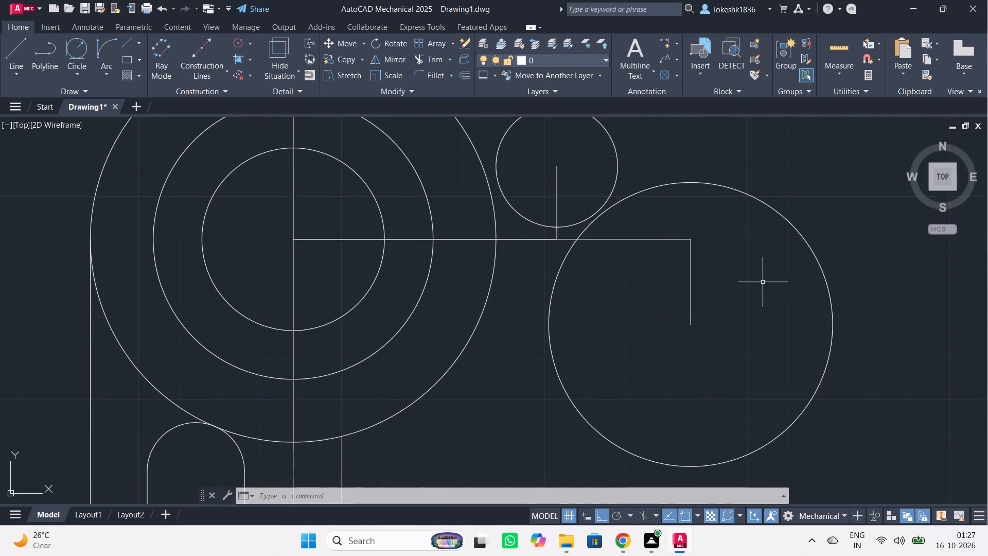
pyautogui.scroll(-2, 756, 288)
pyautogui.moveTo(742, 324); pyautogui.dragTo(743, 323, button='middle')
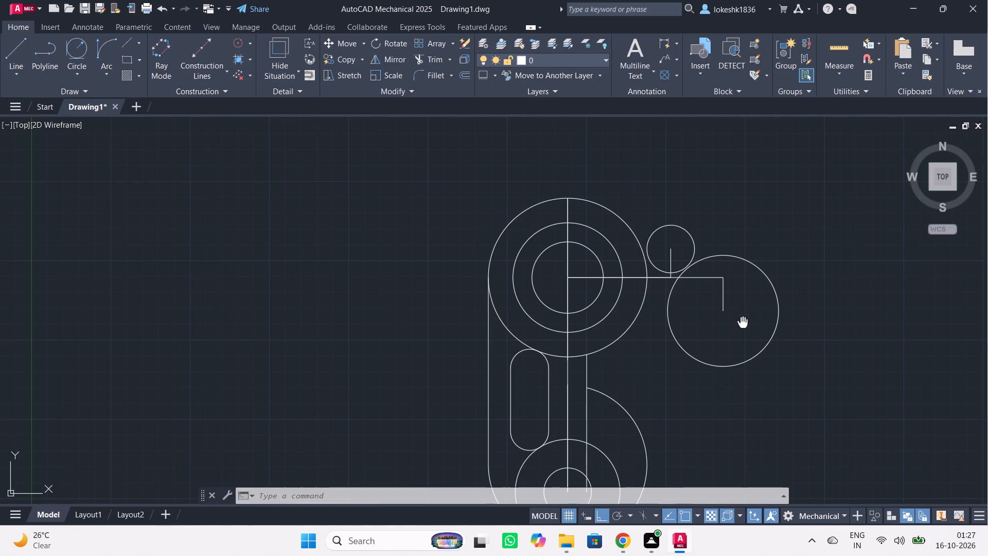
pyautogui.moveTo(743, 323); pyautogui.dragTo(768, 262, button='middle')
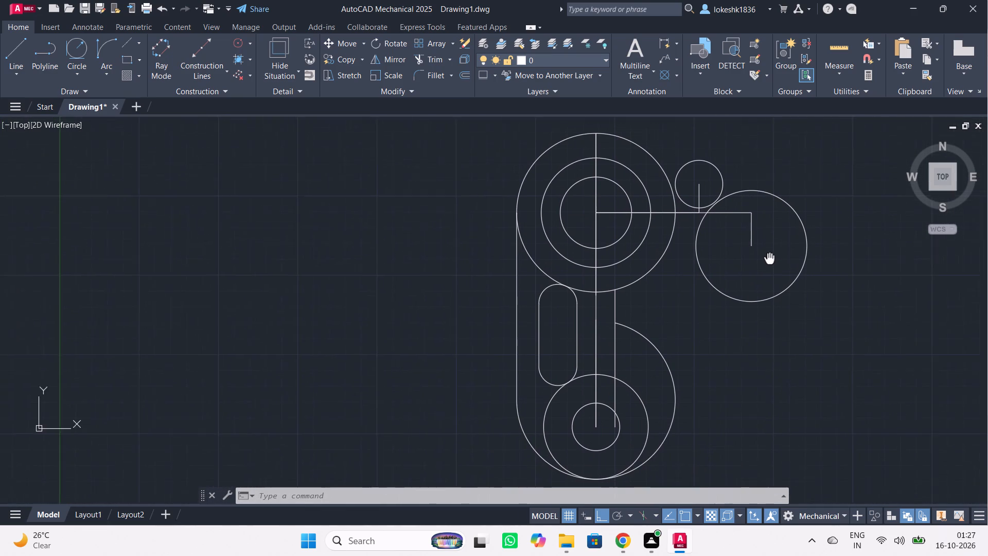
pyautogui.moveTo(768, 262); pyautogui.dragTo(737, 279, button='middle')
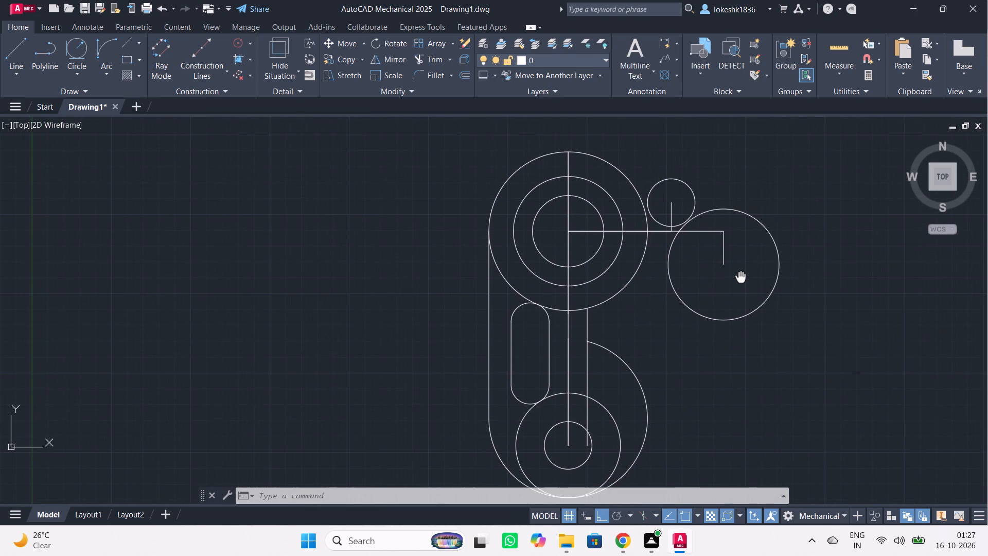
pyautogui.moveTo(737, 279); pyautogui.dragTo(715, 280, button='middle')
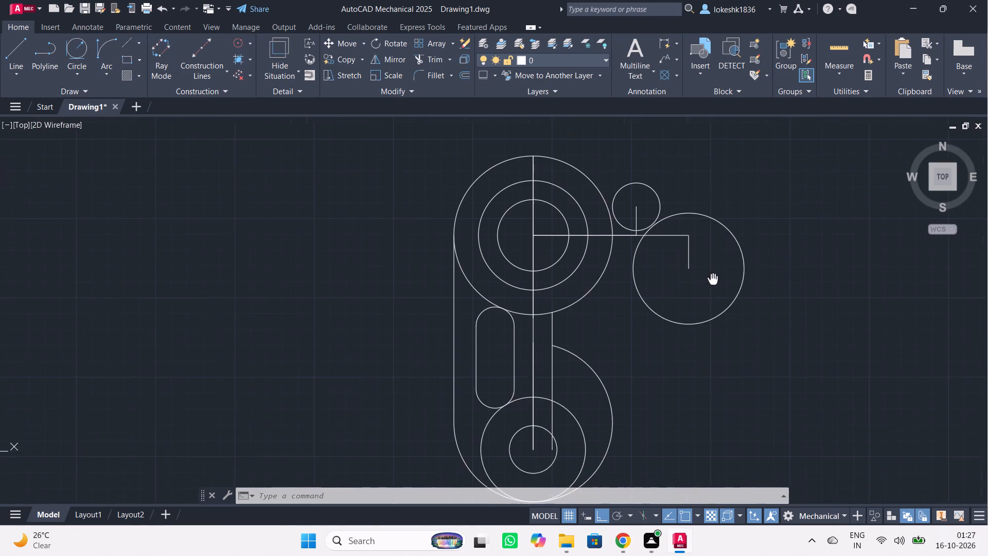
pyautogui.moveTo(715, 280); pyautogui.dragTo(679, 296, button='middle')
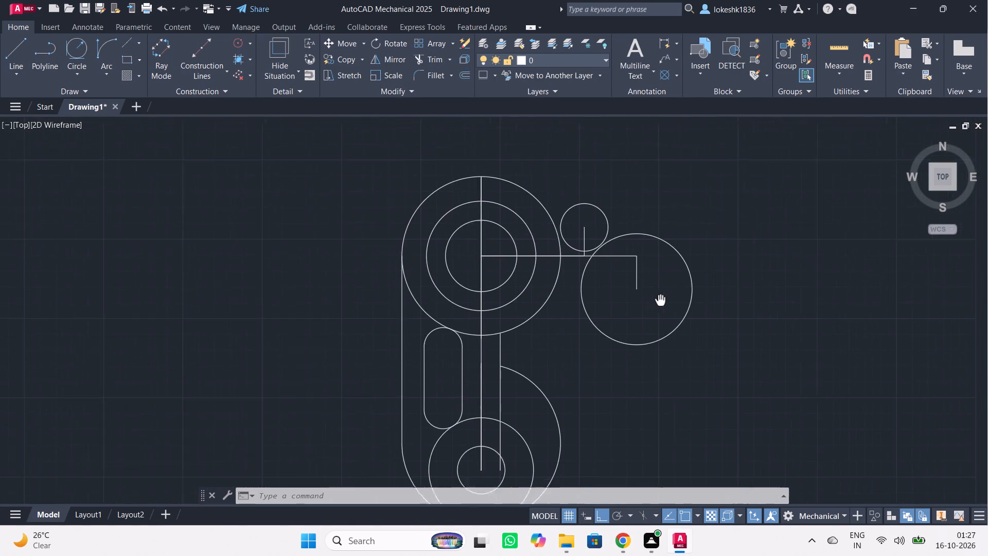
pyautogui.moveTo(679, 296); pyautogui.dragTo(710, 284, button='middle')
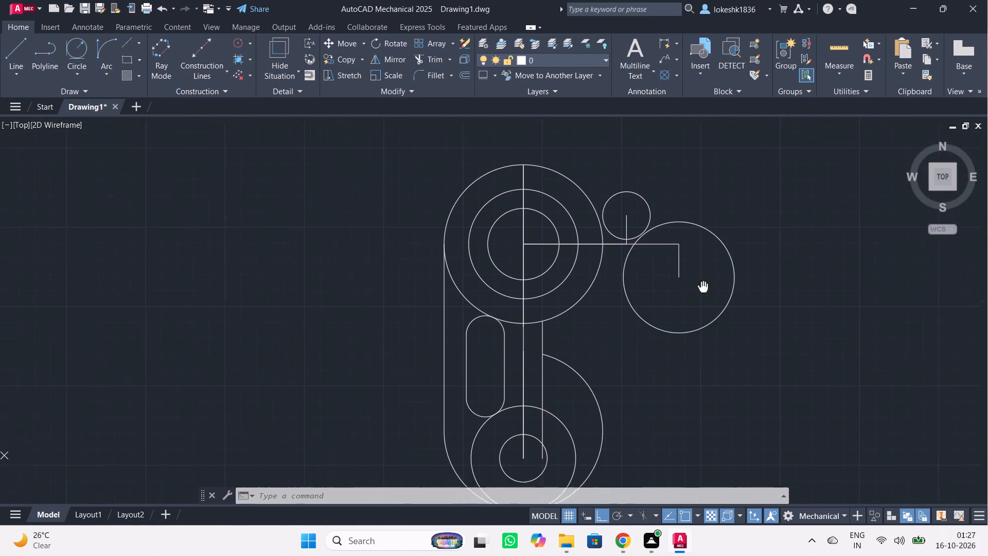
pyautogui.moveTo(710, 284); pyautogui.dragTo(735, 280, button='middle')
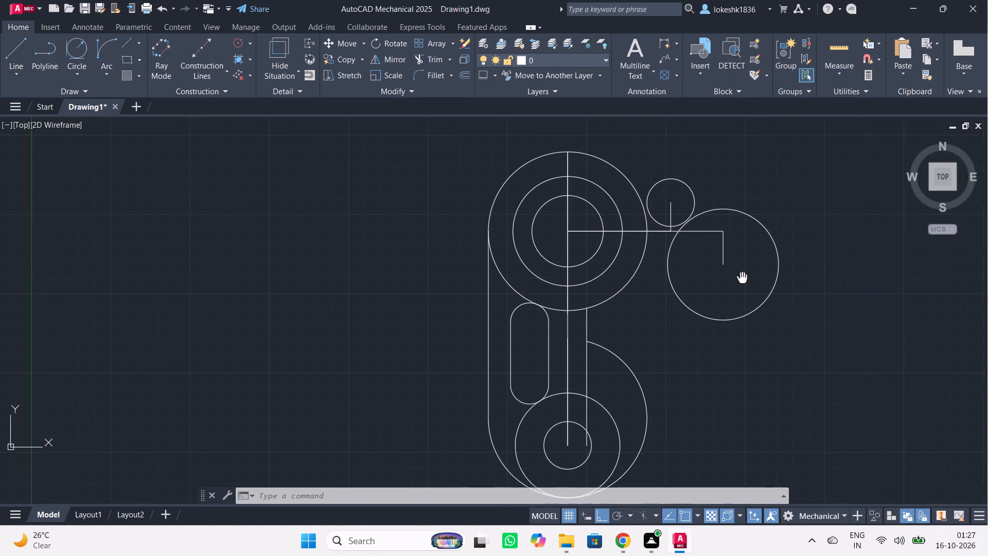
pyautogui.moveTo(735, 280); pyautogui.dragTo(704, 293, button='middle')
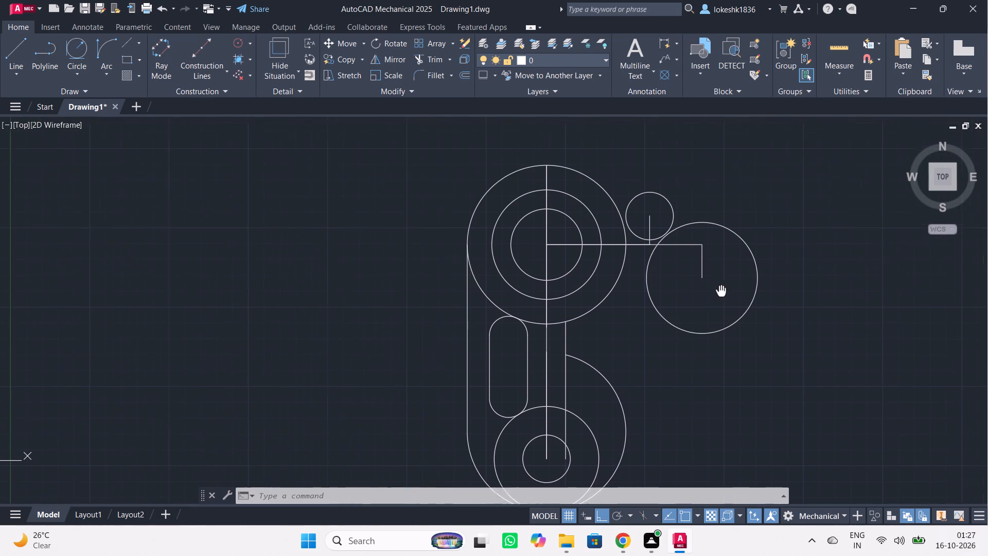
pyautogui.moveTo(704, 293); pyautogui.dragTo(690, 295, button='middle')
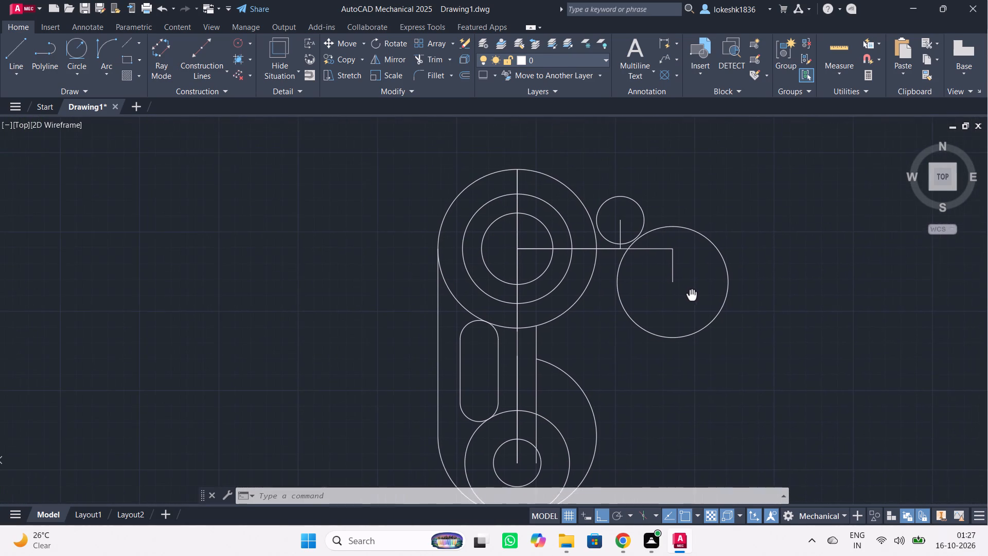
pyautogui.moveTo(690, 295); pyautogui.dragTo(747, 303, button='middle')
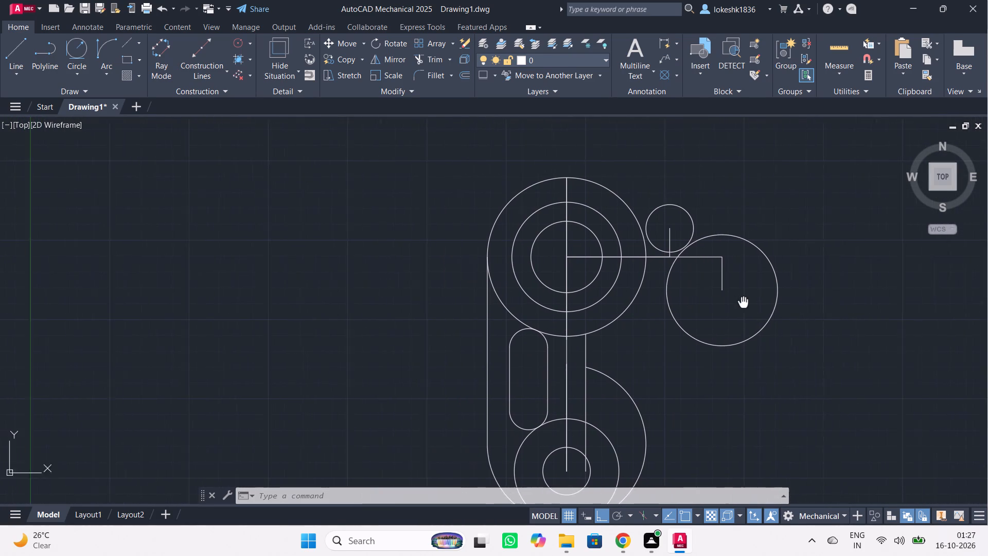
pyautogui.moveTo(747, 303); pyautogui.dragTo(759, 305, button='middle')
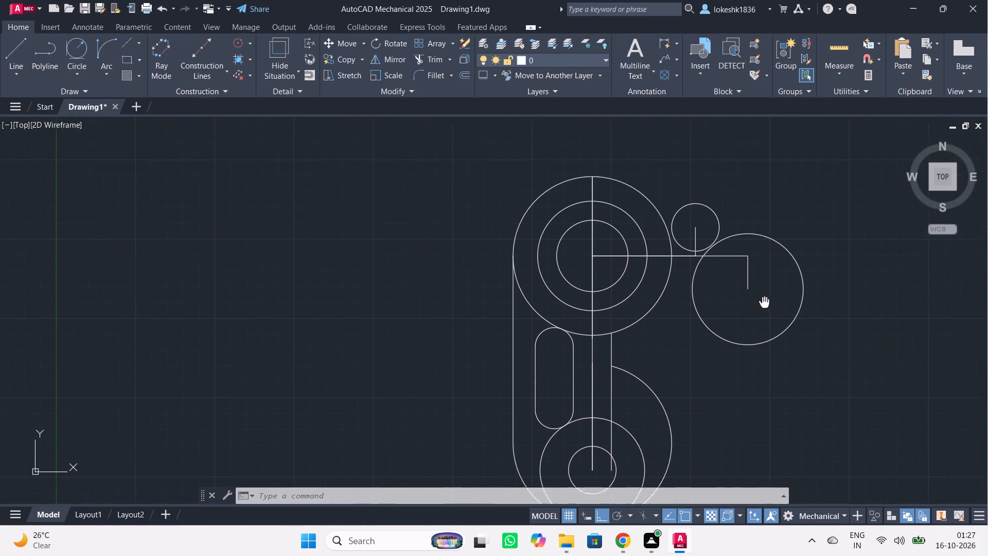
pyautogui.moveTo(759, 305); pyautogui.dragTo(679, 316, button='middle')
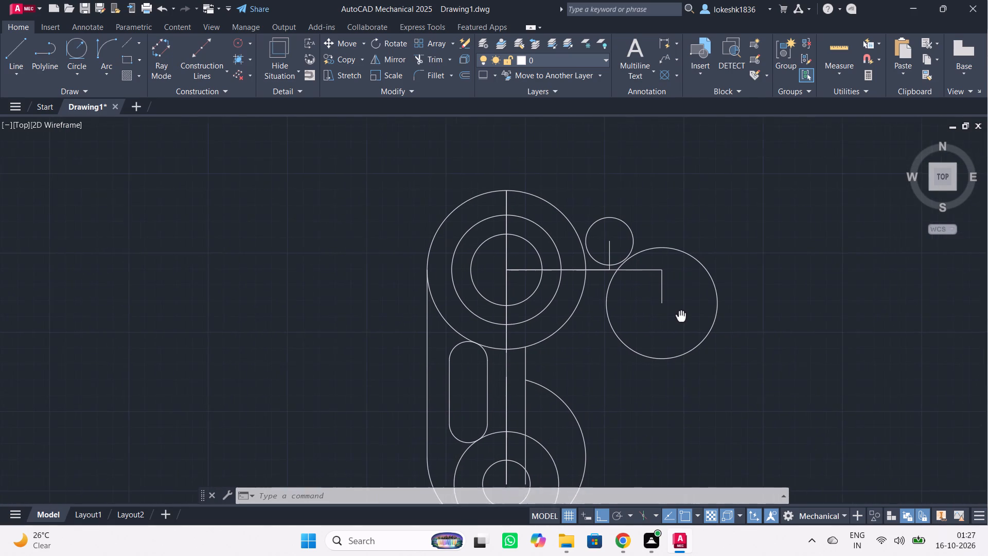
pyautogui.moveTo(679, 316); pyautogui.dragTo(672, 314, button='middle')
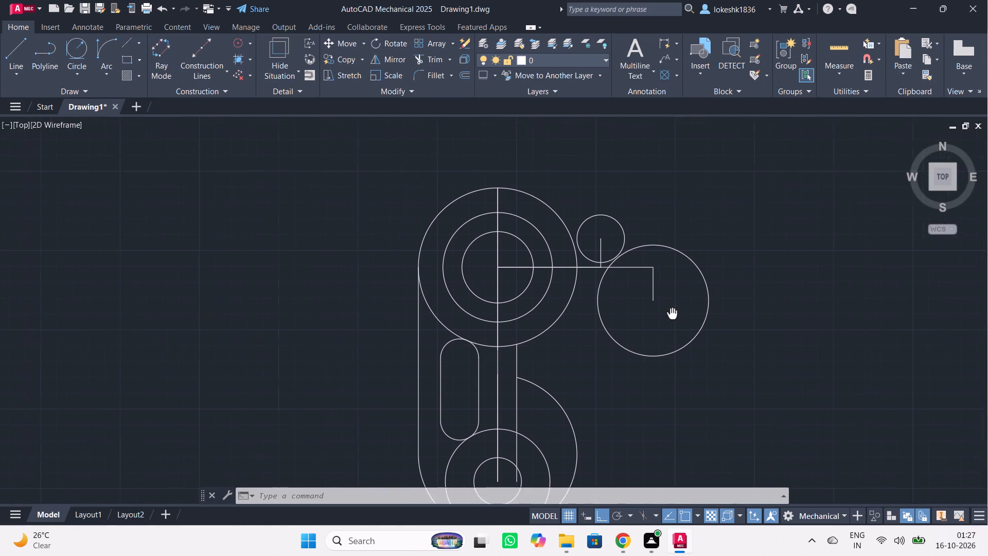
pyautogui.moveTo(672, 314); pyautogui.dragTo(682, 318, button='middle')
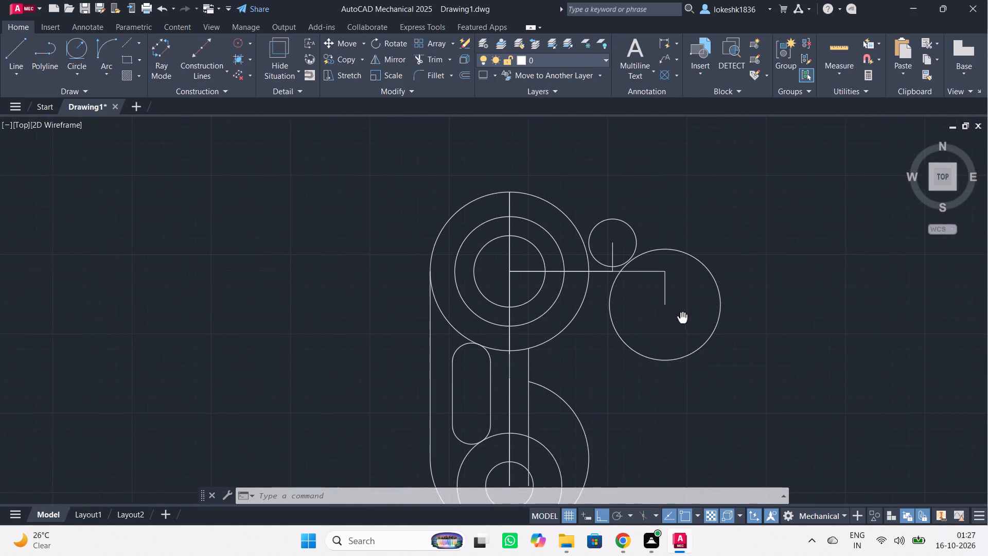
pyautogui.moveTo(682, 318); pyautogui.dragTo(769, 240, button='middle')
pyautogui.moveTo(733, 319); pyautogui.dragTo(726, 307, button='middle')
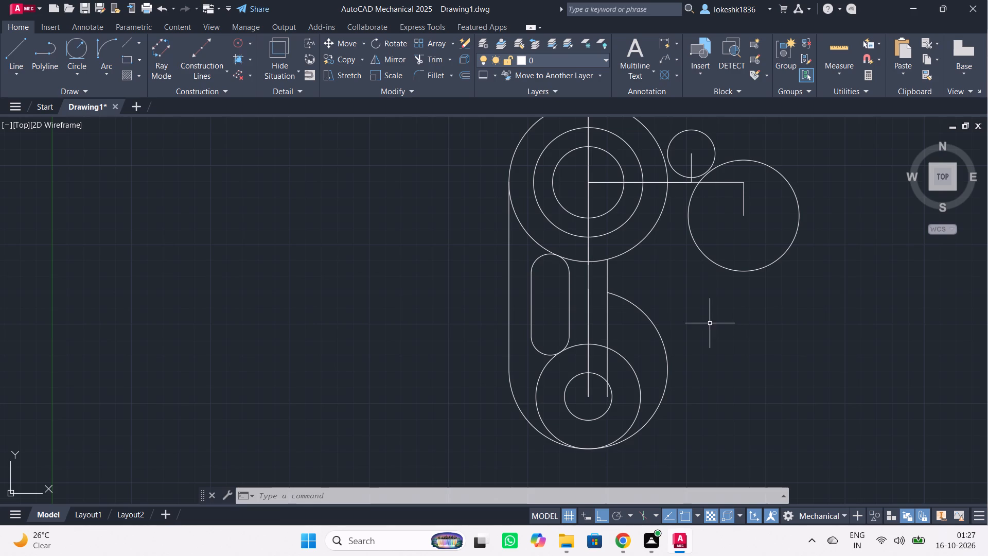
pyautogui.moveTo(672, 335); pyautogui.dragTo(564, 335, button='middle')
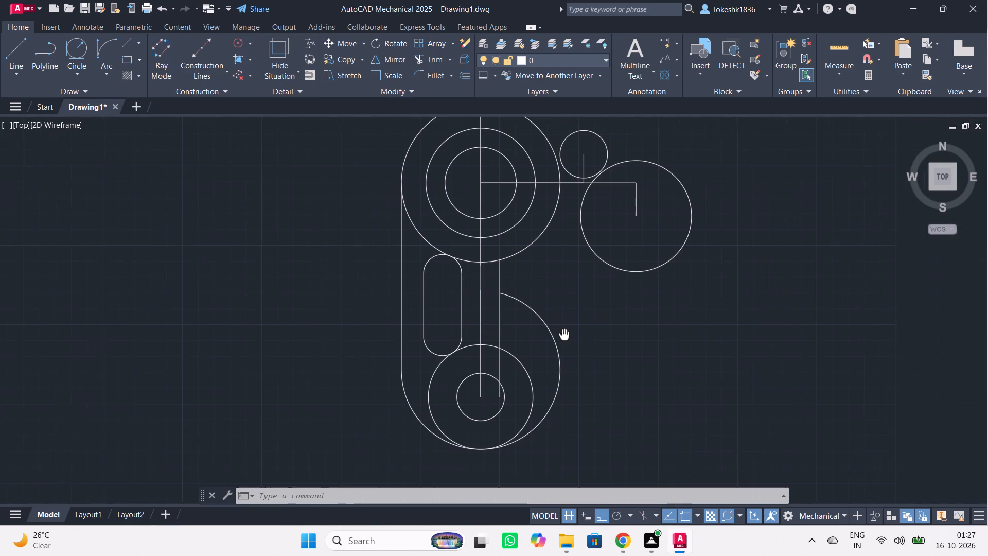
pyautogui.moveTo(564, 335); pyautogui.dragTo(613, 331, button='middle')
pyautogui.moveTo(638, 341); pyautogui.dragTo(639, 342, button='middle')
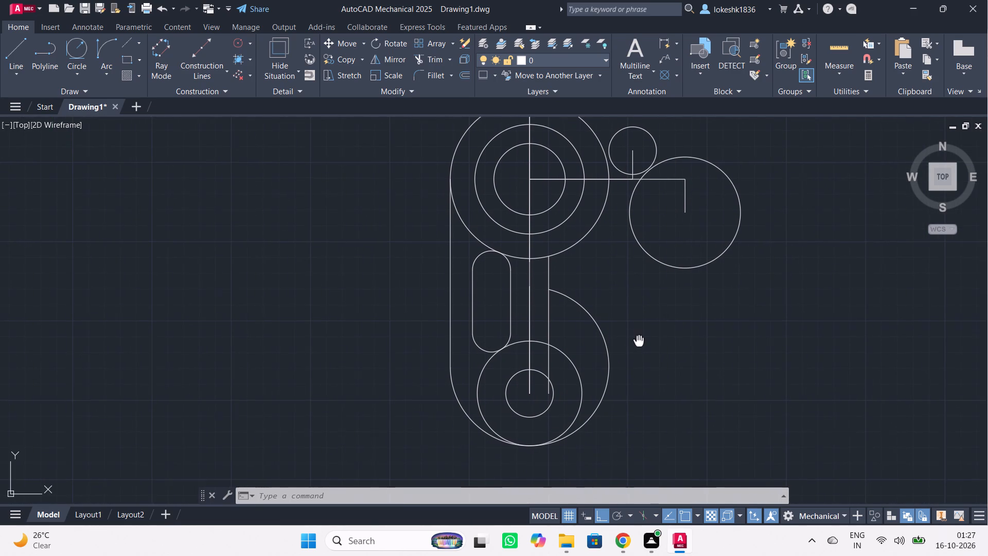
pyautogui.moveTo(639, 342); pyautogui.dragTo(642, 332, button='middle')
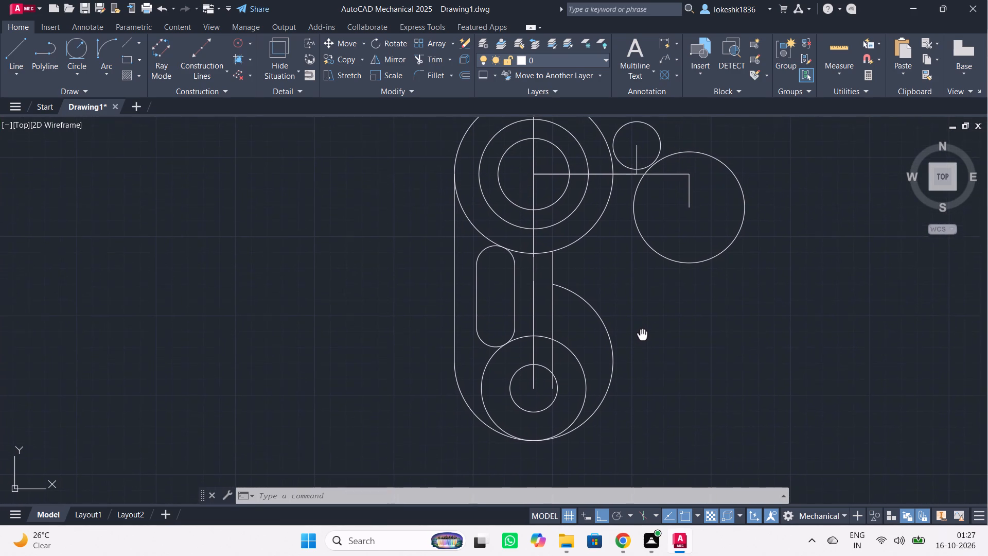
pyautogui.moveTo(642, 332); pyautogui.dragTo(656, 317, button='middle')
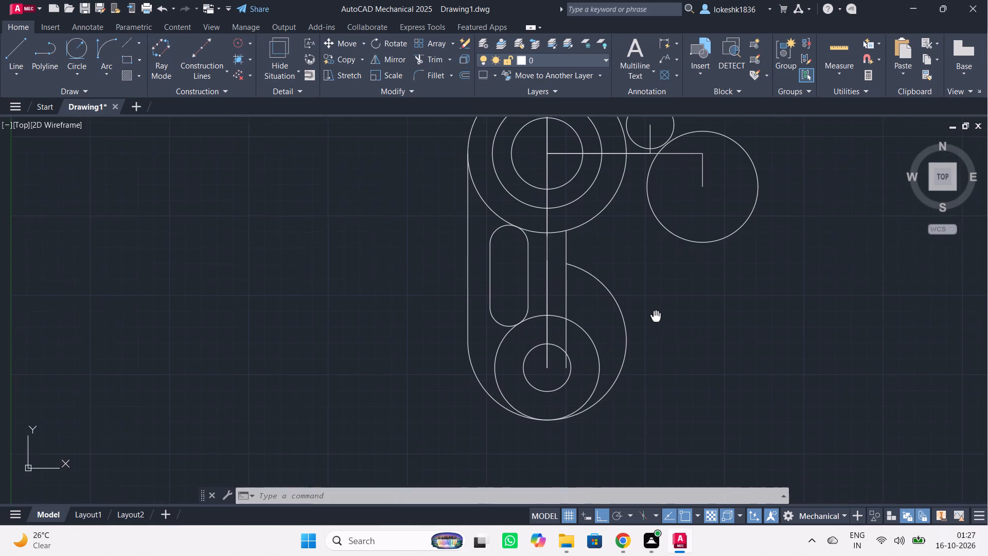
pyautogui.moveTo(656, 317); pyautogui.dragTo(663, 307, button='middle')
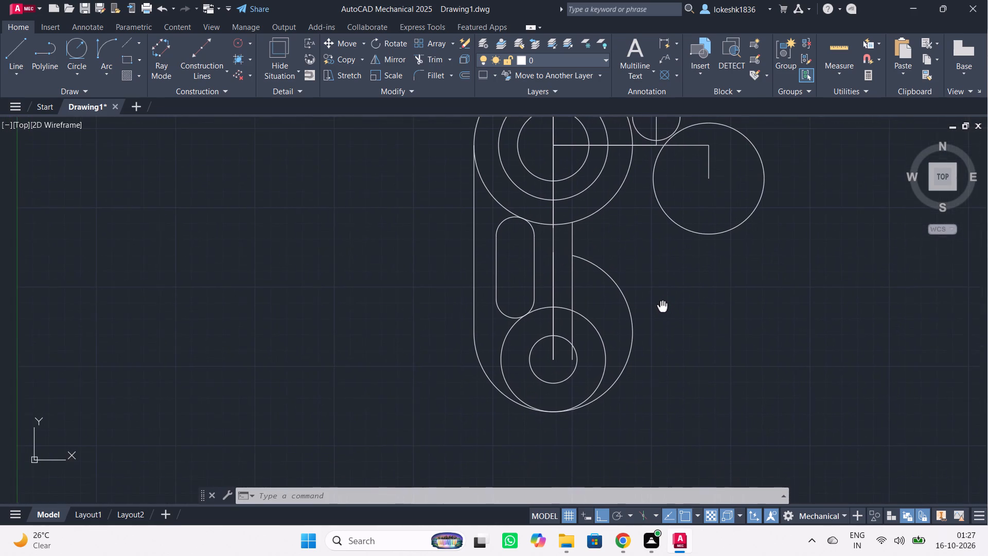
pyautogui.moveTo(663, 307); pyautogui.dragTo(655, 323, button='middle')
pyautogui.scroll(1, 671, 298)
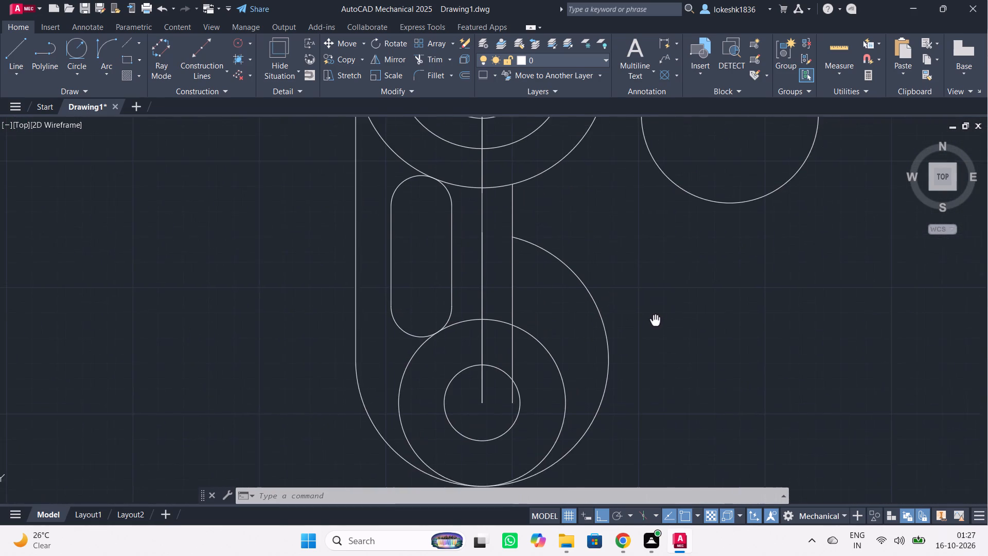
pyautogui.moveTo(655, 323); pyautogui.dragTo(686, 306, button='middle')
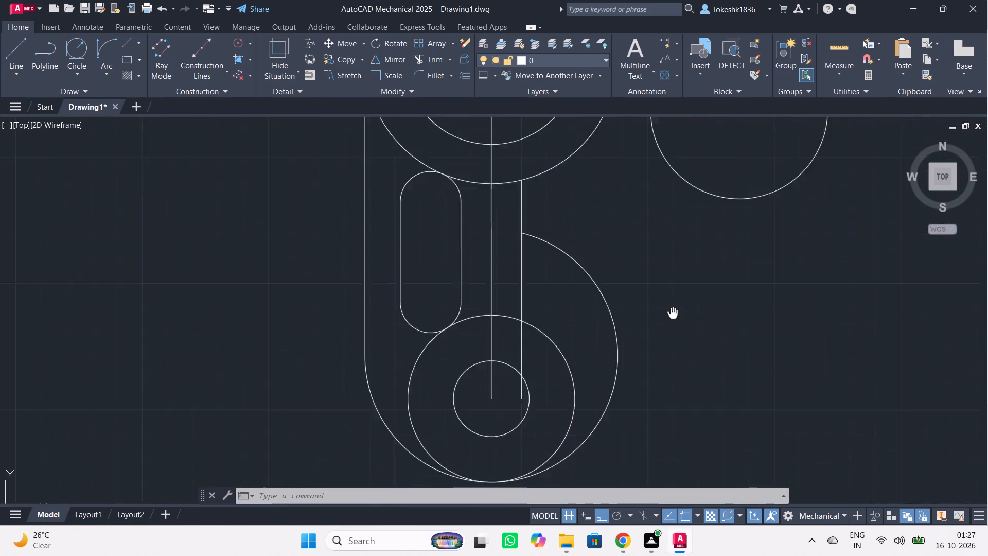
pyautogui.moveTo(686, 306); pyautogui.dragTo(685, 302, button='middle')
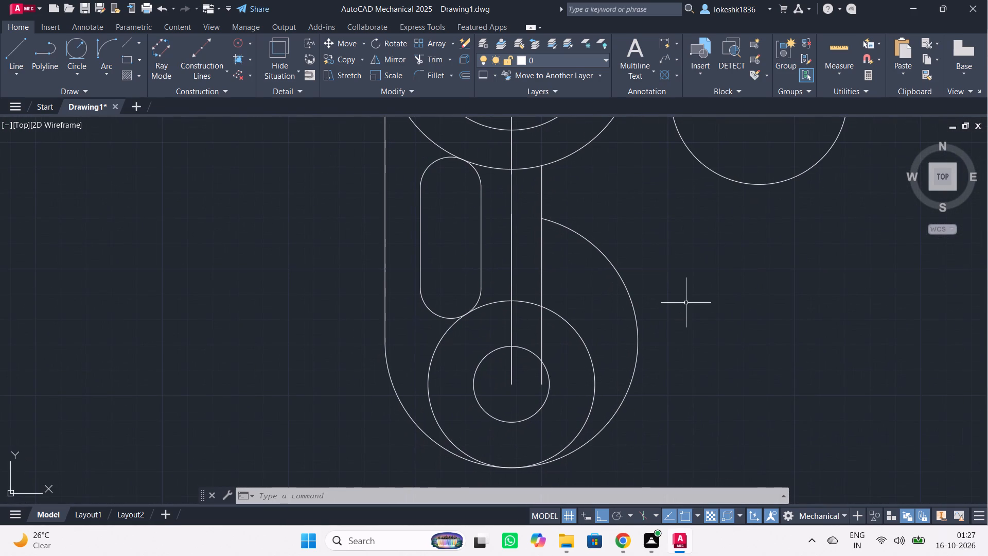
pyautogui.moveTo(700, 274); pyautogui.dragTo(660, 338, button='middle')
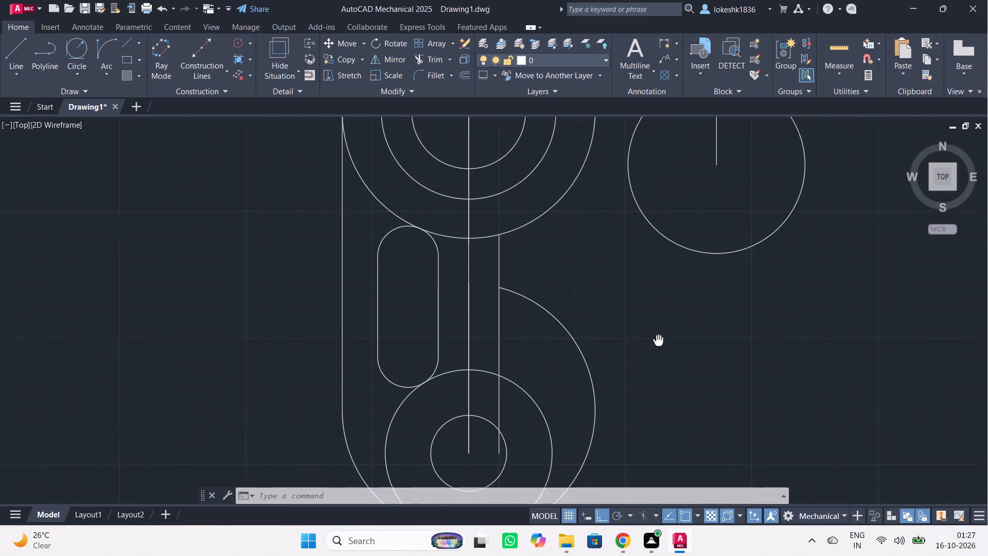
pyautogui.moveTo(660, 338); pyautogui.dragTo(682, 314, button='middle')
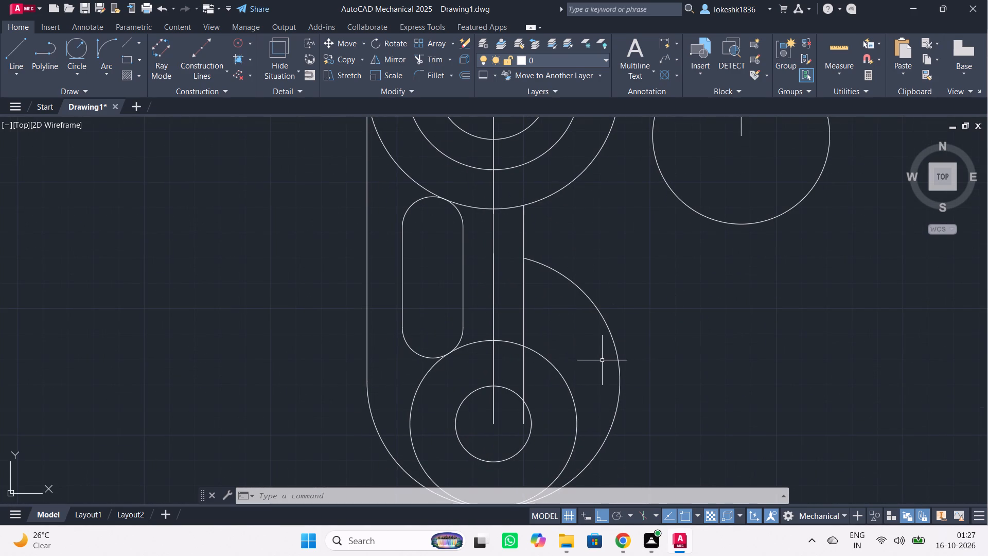
# Examine the large outer arc around the lower boss and where it meets the boss circle at the bottom.
pyautogui.moveTo(602, 360); pyautogui.dragTo(625, 348)
pyautogui.moveTo(651, 333); pyautogui.dragTo(593, 364)
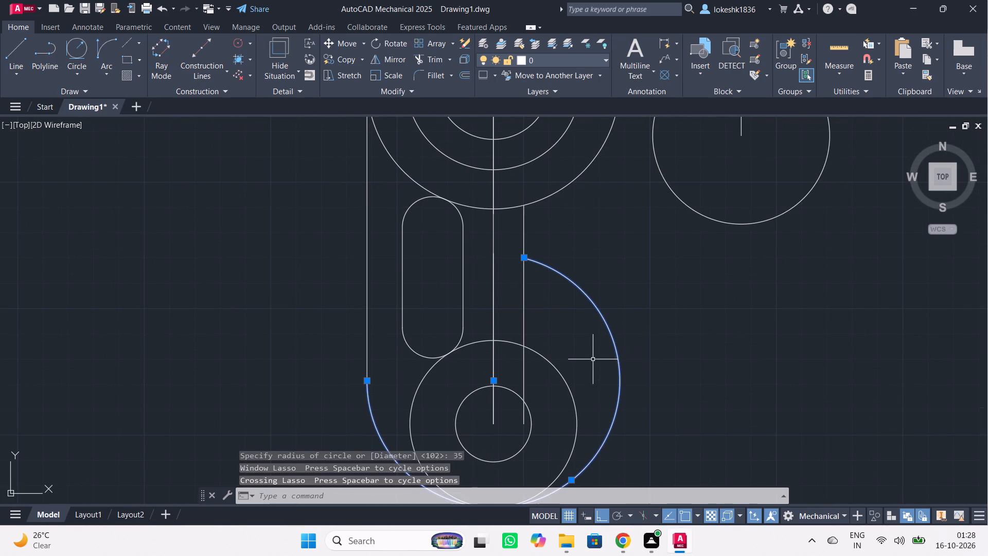
pyautogui.scroll(2, 658, 368)
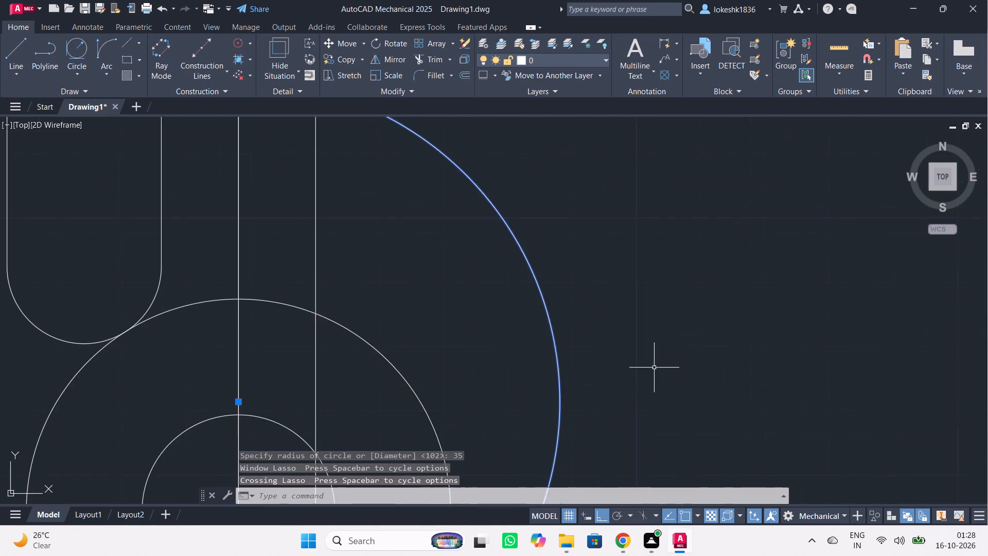
pyautogui.scroll(-1, 531, 376)
pyautogui.moveTo(525, 377); pyautogui.dragTo(714, 247, button='middle')
pyautogui.scroll(1, 526, 448)
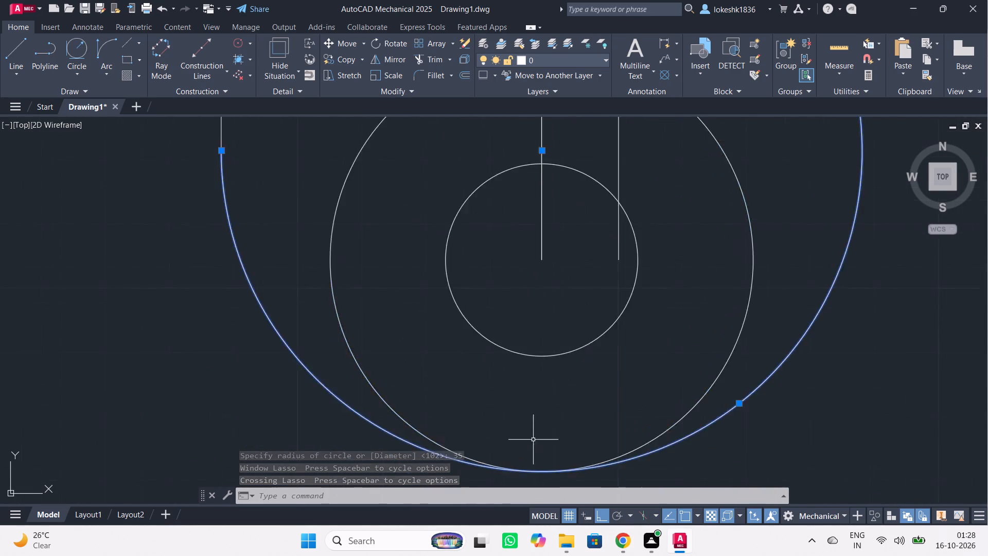
pyautogui.scroll(1, 537, 436)
pyautogui.moveTo(562, 418); pyautogui.dragTo(589, 296, button='middle')
pyautogui.scroll(-2, 559, 416)
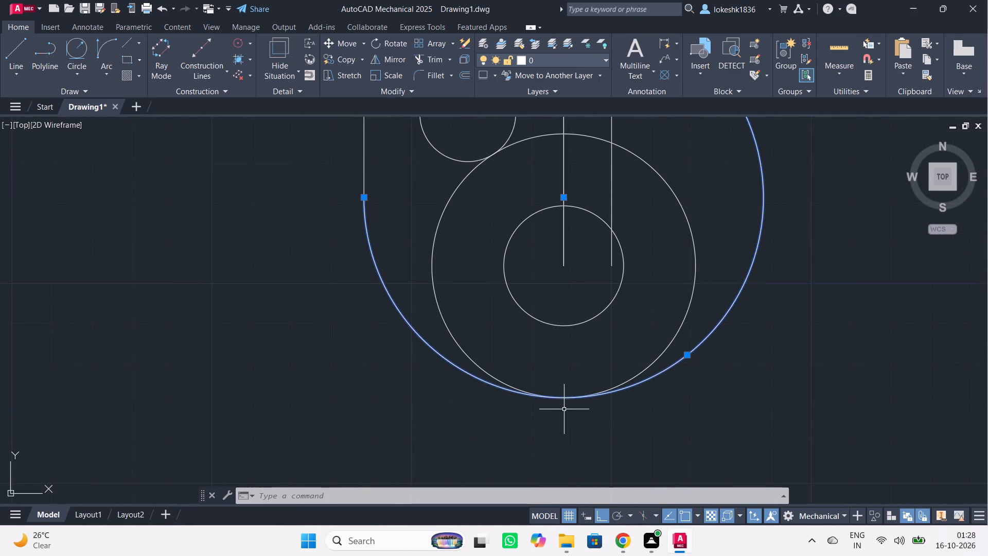
pyautogui.scroll(10, 564, 396)
pyautogui.scroll(-13, 574, 424)
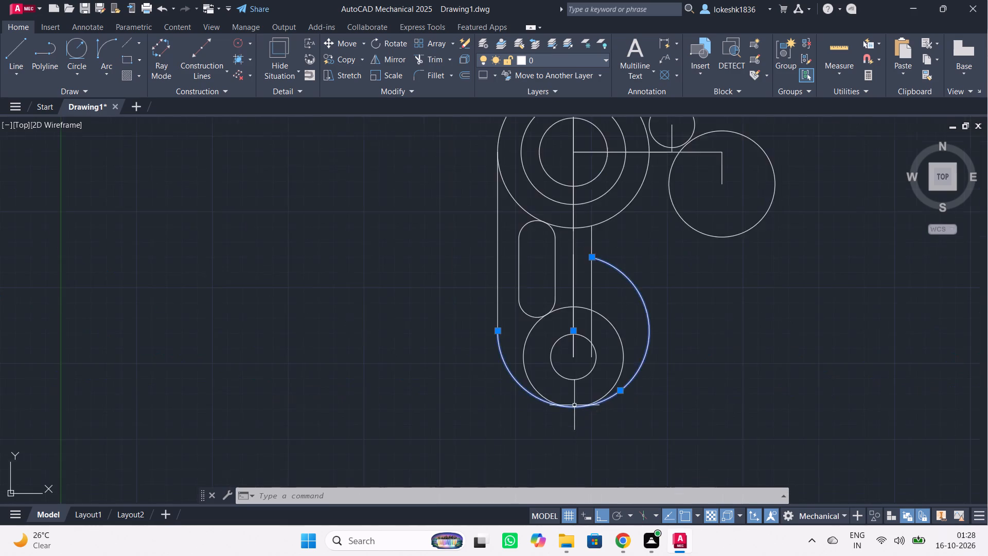
pyautogui.scroll(2, 628, 398)
pyautogui.press('Escape')
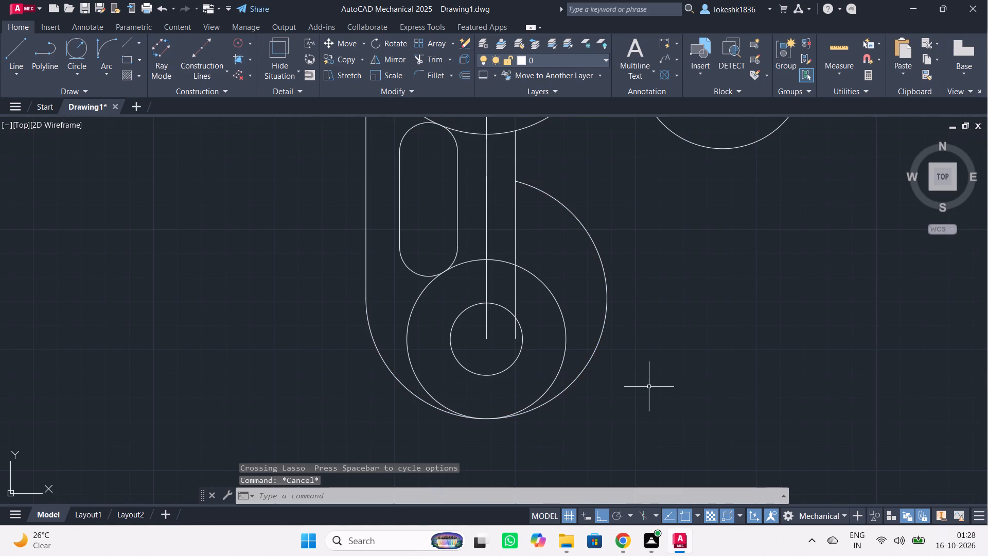
# Trim away the large outer arc on the side-arm side, from the short vertical line down to the lower boss's bottom.
pyautogui.write('tr')
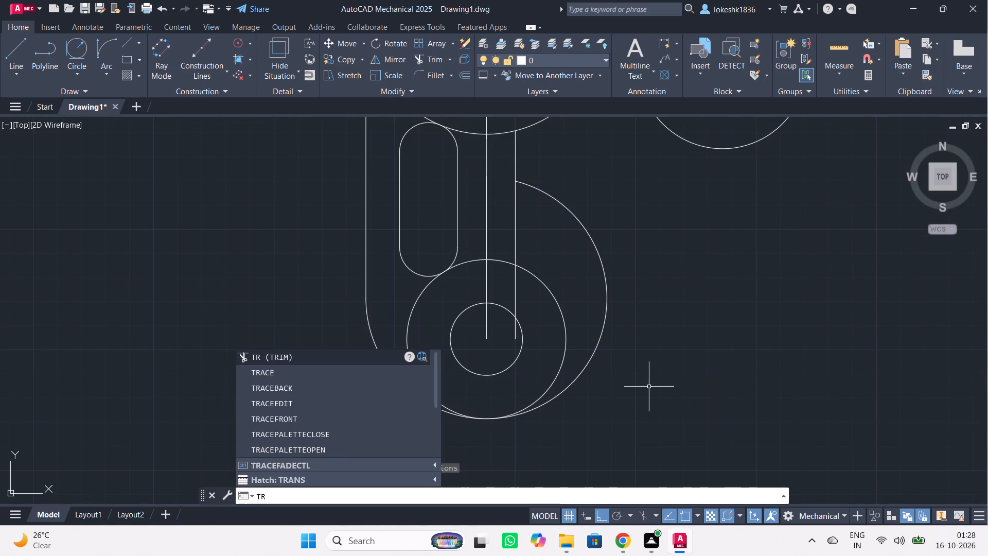
pyautogui.press('Return')
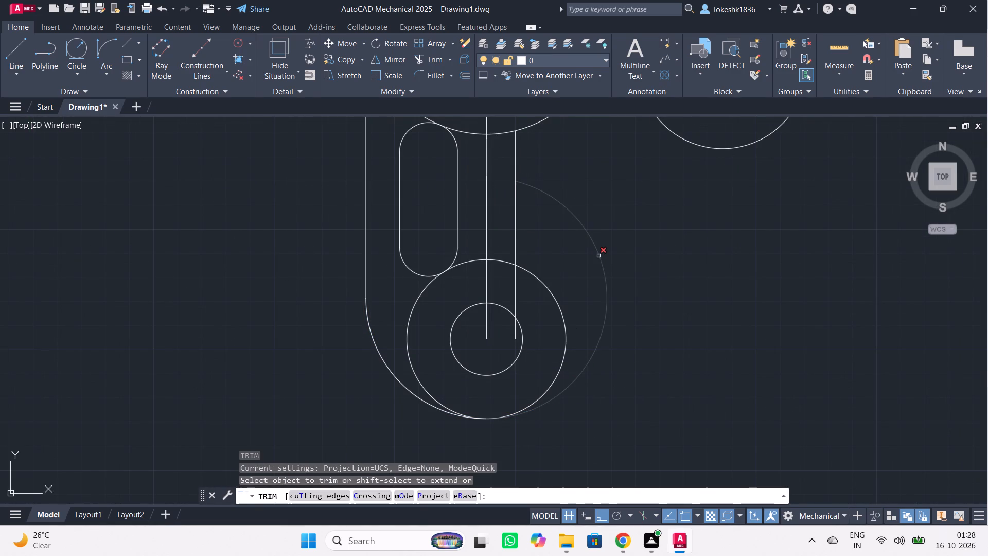
pyautogui.click(598, 256)
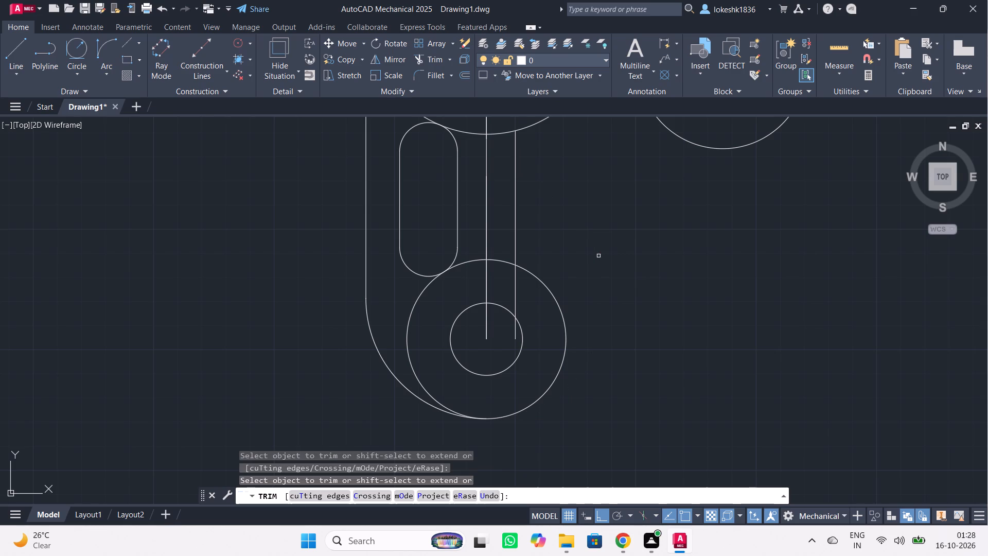
pyautogui.scroll(1, 634, 321)
pyautogui.scroll(-1, 694, 310)
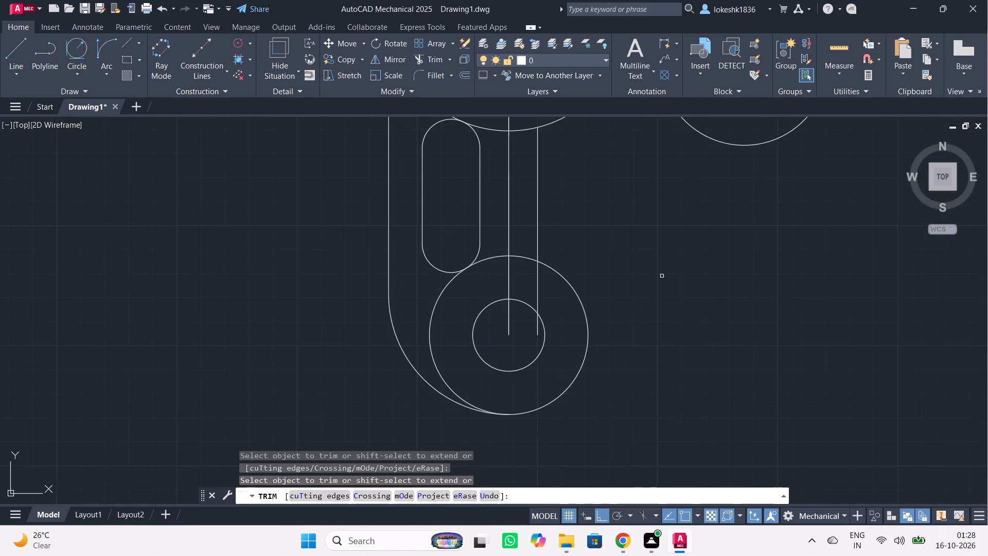
pyautogui.scroll(-1, 661, 275)
pyautogui.press('Escape')
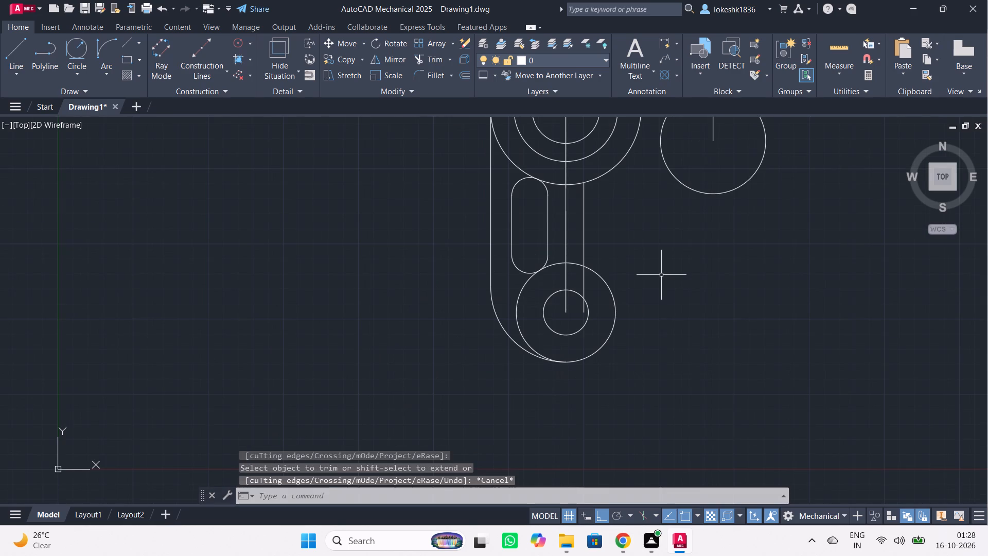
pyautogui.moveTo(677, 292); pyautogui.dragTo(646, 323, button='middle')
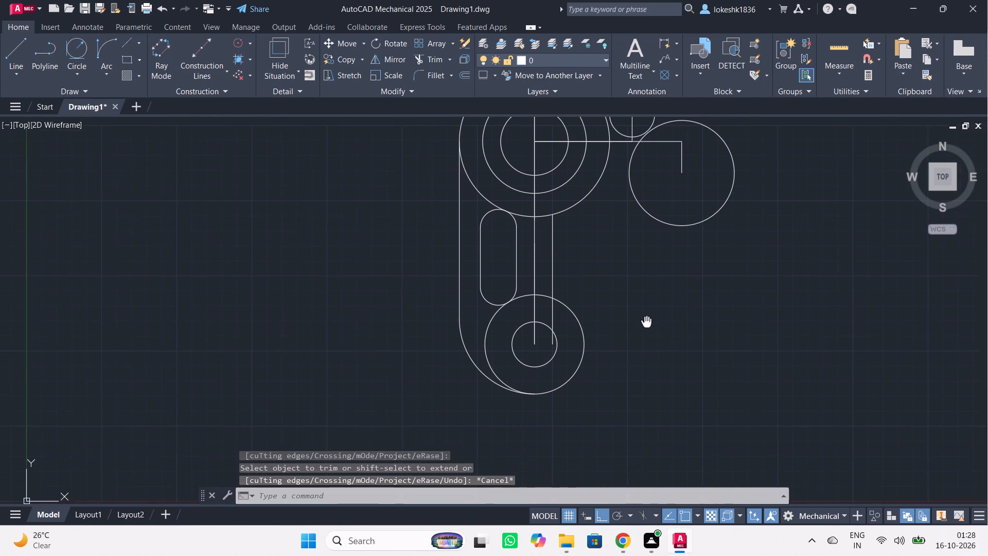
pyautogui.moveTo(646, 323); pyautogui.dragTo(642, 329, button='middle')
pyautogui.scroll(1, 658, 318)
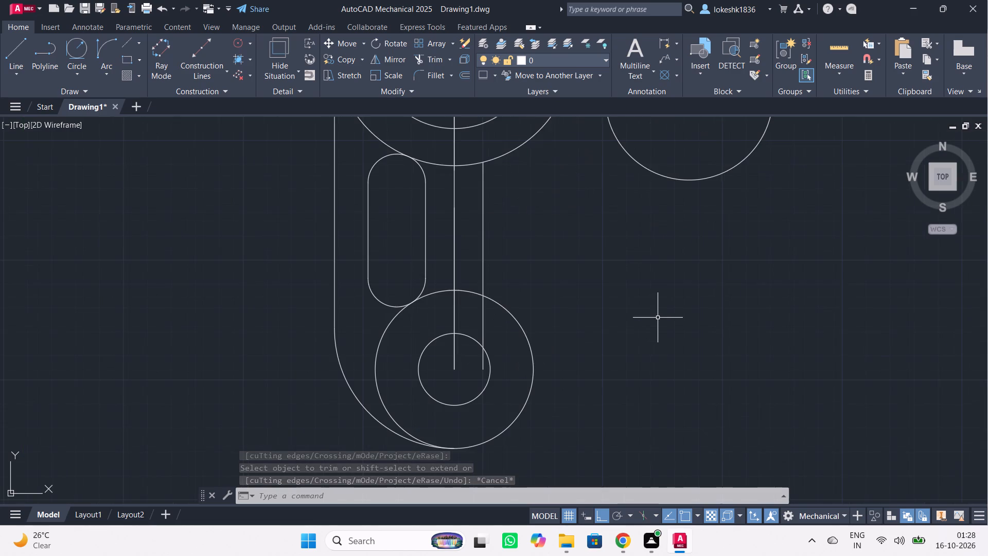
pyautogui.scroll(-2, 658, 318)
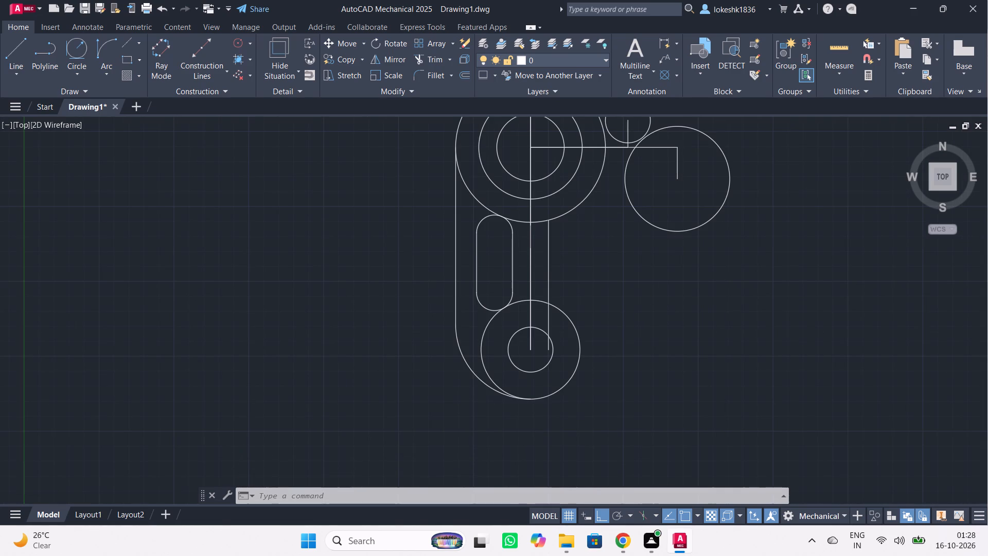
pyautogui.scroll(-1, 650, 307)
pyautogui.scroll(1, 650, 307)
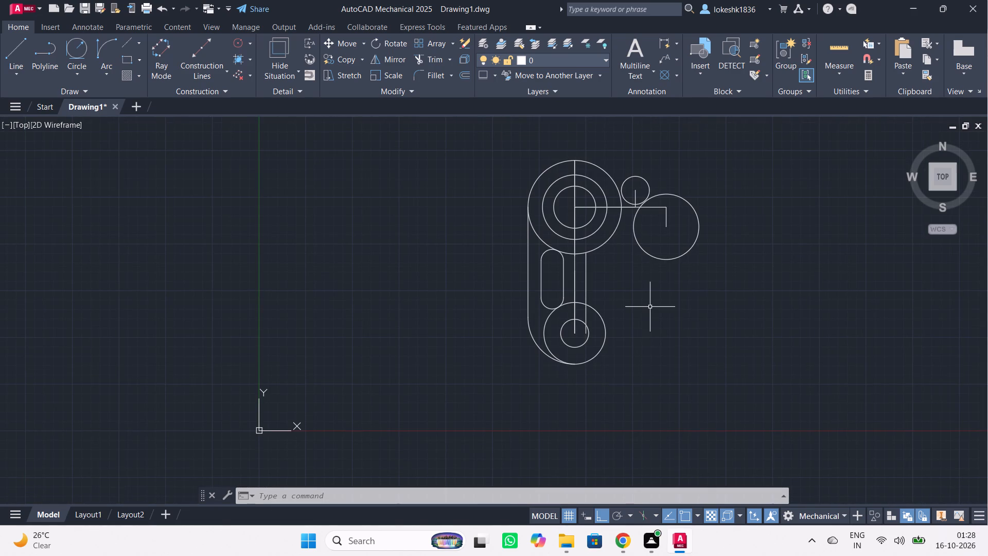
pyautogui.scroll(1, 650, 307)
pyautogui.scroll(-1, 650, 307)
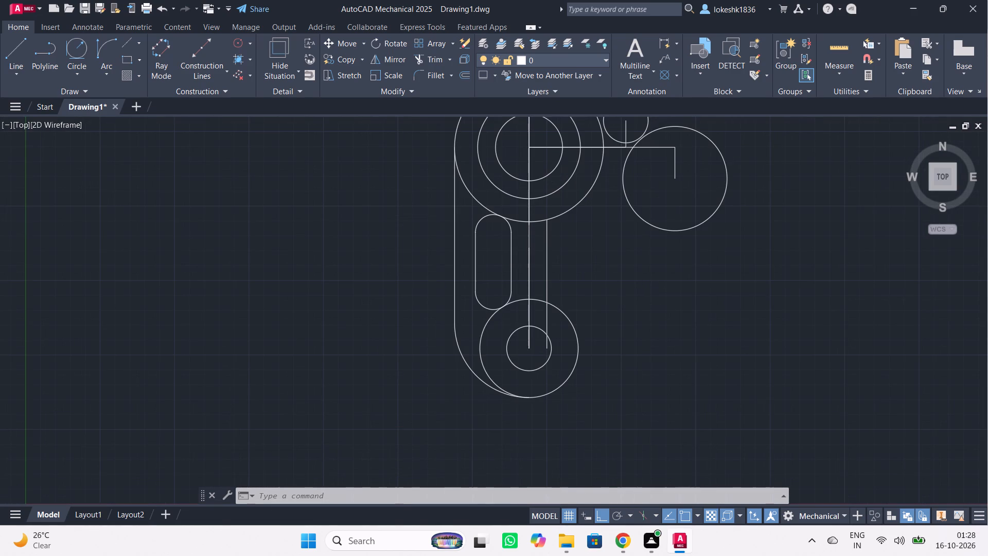
# Draw a line from the lower boss's bottom 102 straight up, followed by a short horizontal segment toward the side arm.
pyautogui.scroll(1, 636, 307)
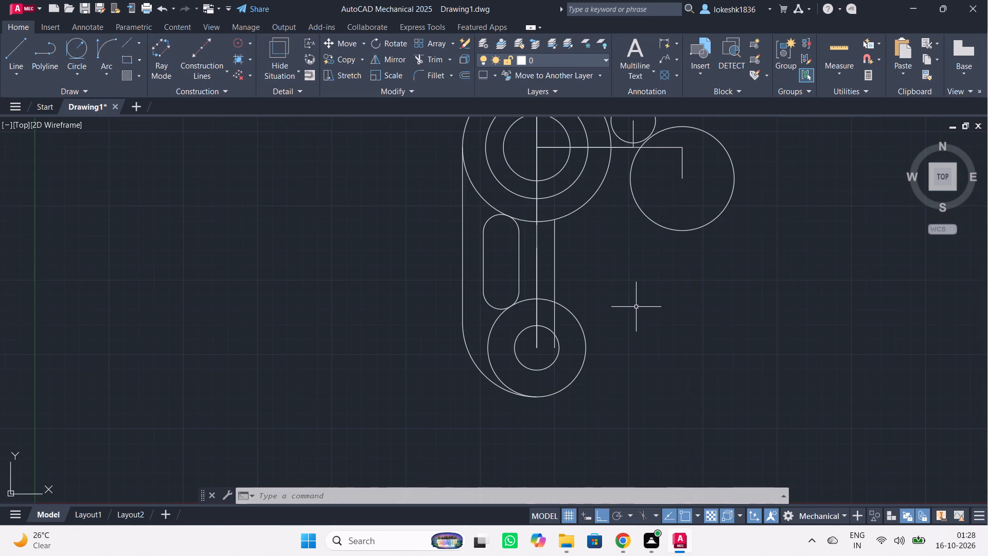
pyautogui.scroll(-1, 636, 307)
pyautogui.scroll(1, 636, 307)
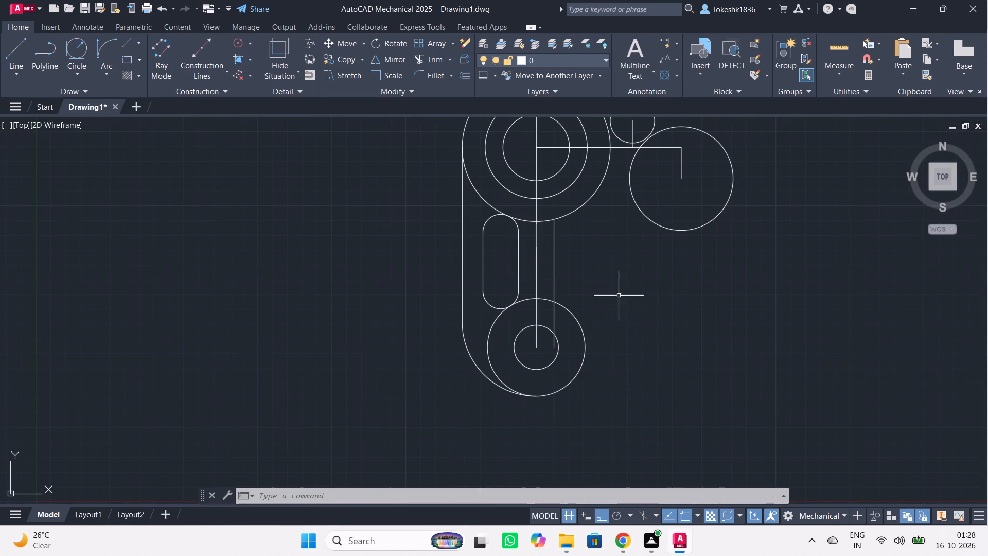
pyautogui.click(27, 55)
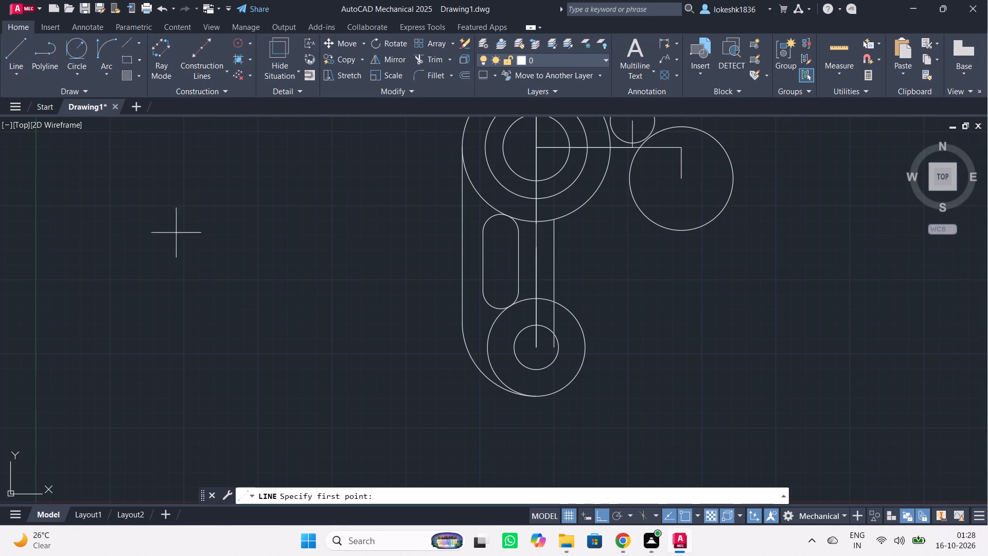
pyautogui.click(534, 394)
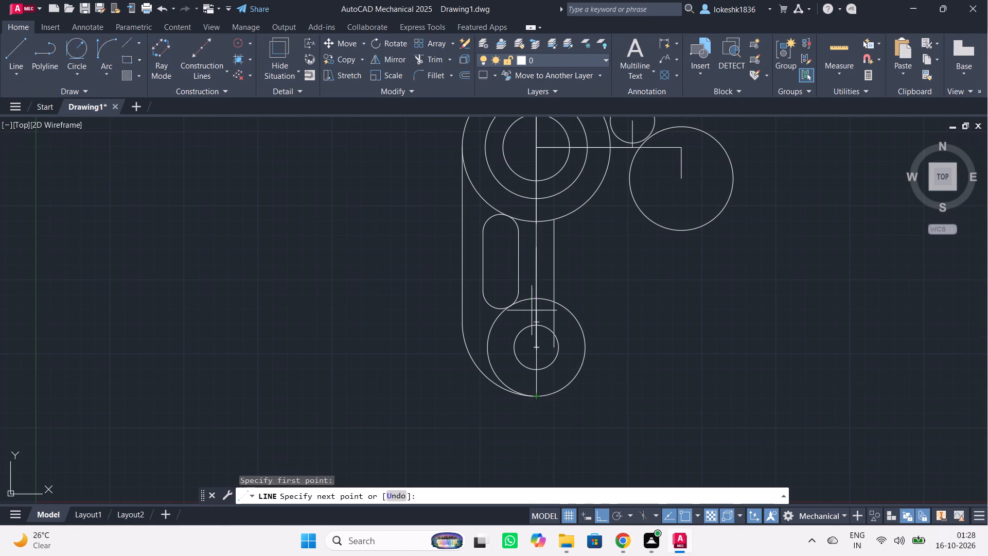
pyautogui.write('102')
pyautogui.press('Return')
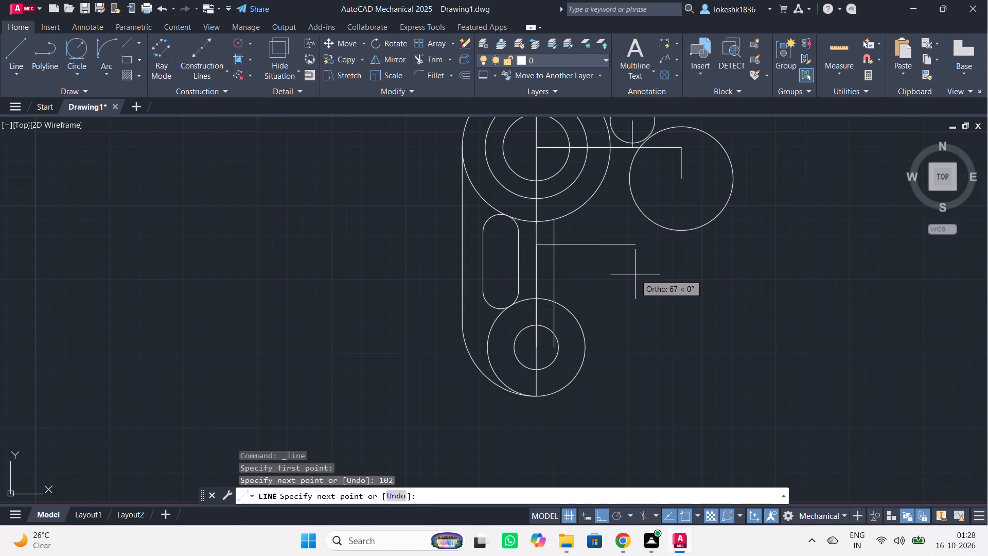
pyautogui.click(609, 262)
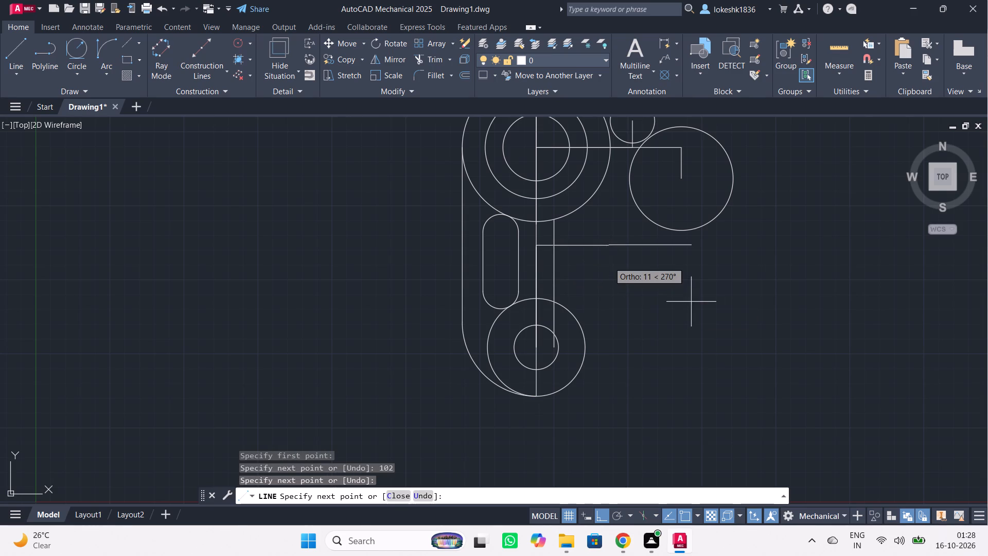
pyautogui.press('Escape')
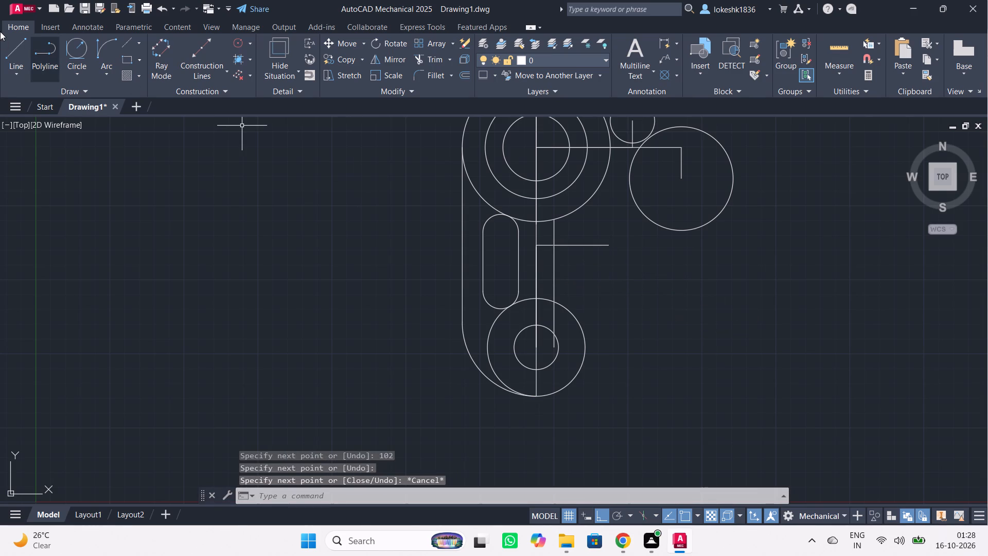
# Draw a circle centered on the upper end of the 102-long vertical line and passing through the lower boss's bottom.
pyautogui.click(77, 73)
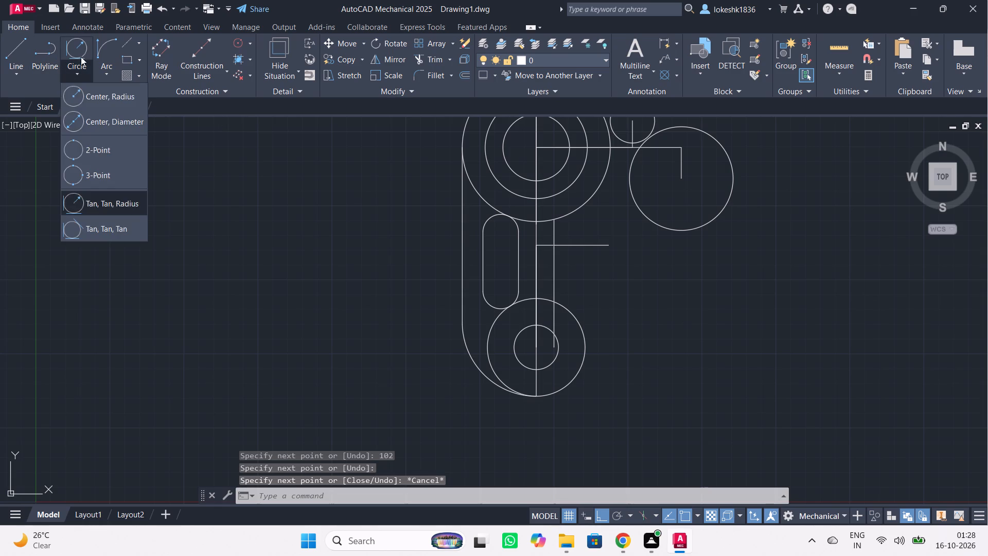
pyautogui.click(108, 95)
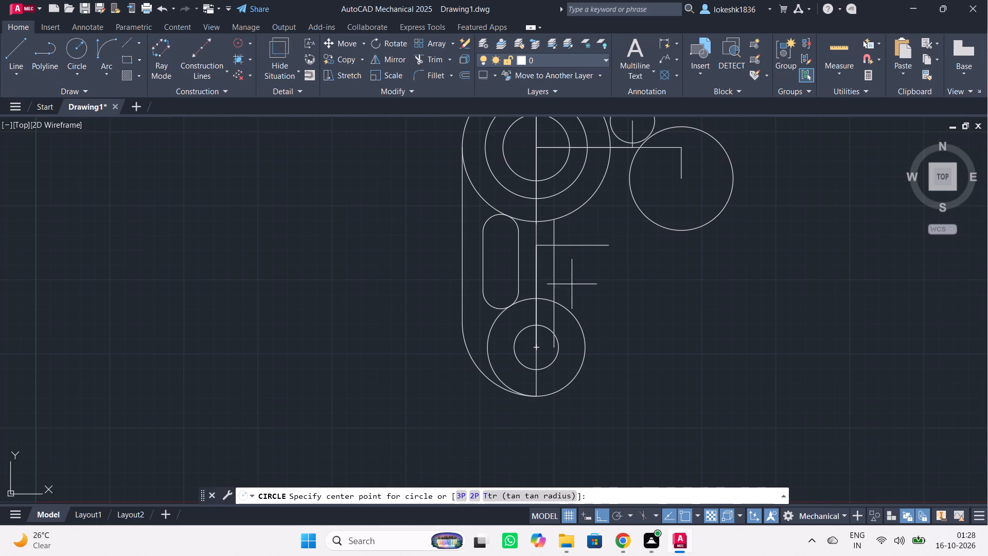
pyautogui.click(535, 248)
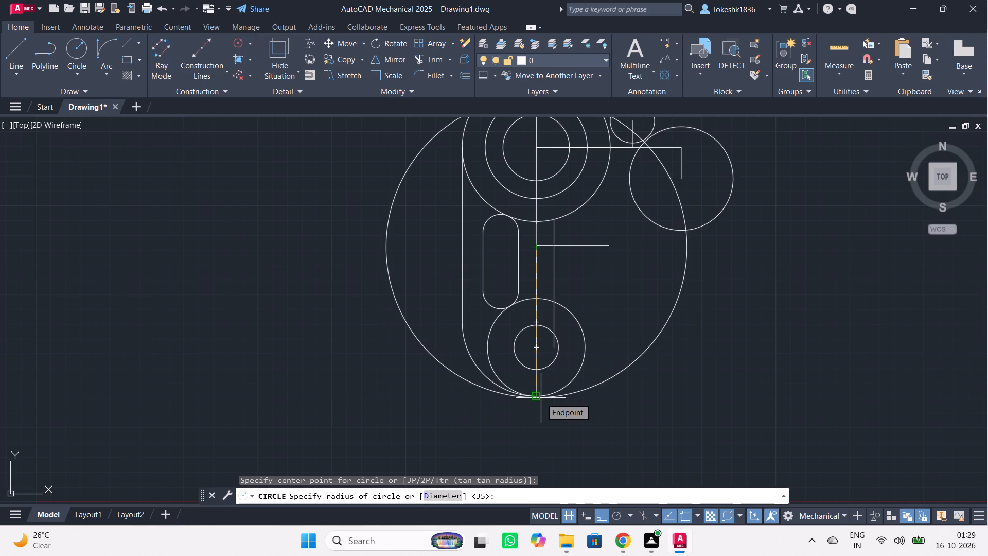
pyautogui.click(537, 397)
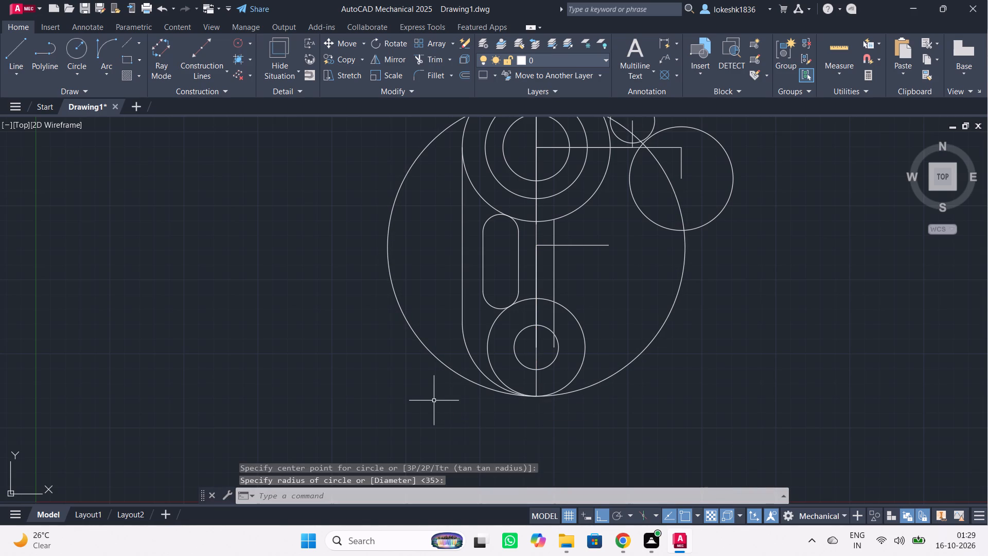
# Trim away the new large circle's portion on the slot side, from the upper boss down to the lower boss's bottom.
pyautogui.scroll(-1, 458, 312)
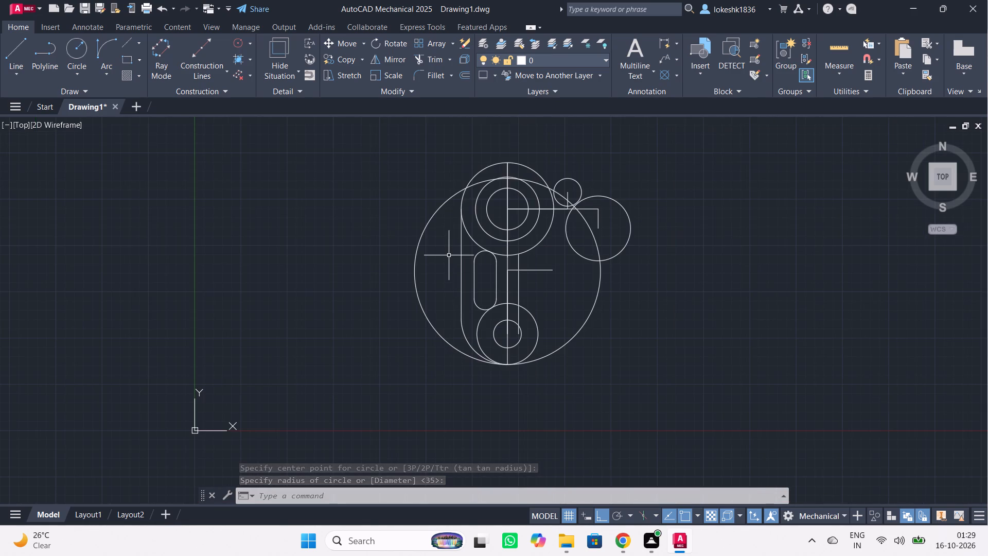
pyautogui.moveTo(449, 255); pyautogui.dragTo(440, 328, button='middle')
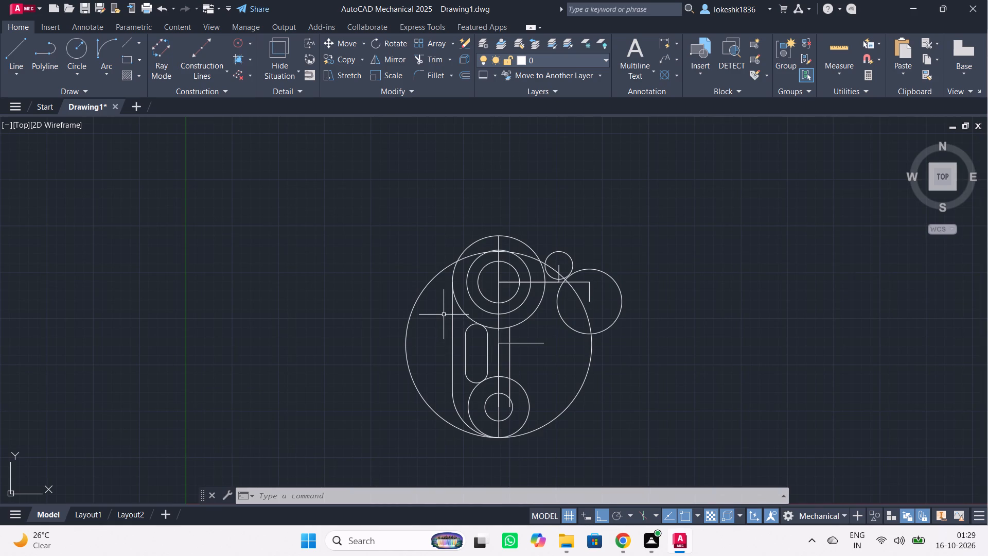
pyautogui.write('tr')
pyautogui.press('Return')
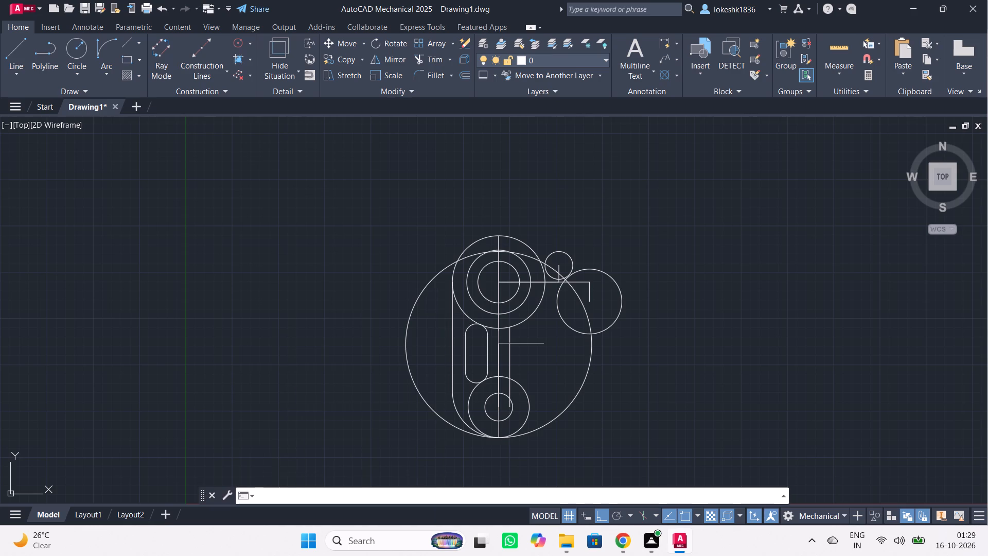
pyautogui.moveTo(431, 324); pyautogui.dragTo(346, 328)
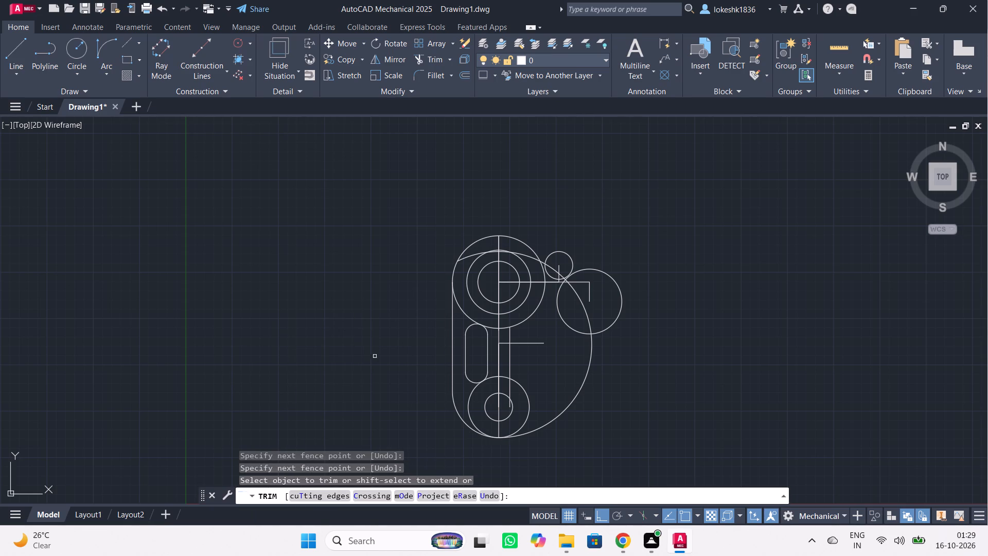
# Trim away every remaining piece of the large arc inside the upper boss's concentric circles.
pyautogui.scroll(1, 415, 289)
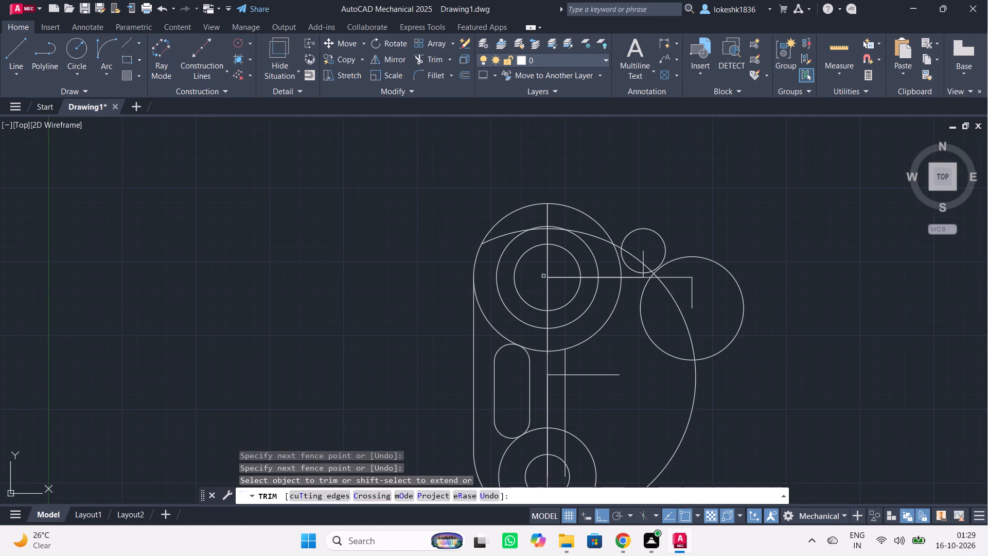
pyautogui.scroll(2, 525, 264)
pyautogui.moveTo(434, 238); pyautogui.dragTo(471, 178)
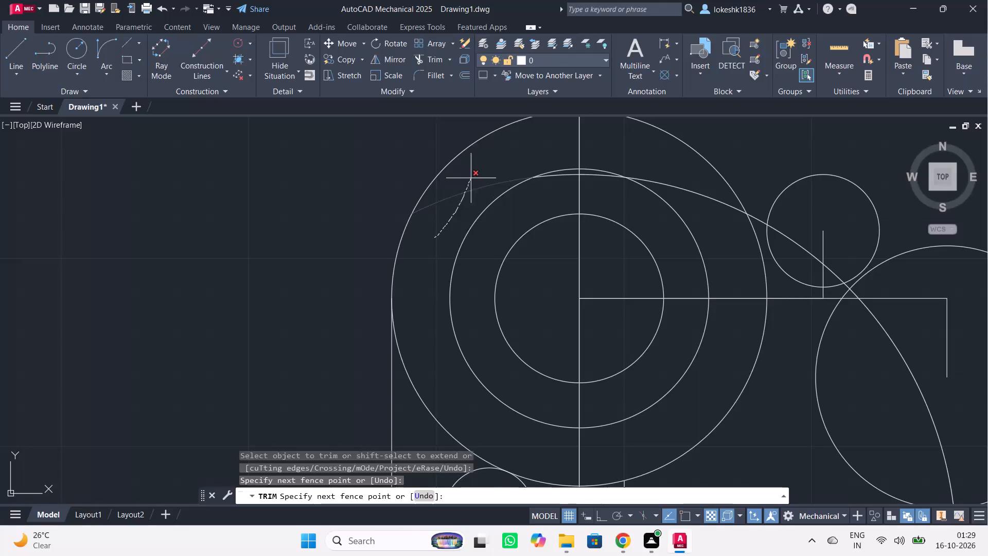
pyautogui.moveTo(471, 178); pyautogui.dragTo(481, 166)
pyautogui.scroll(2, 603, 187)
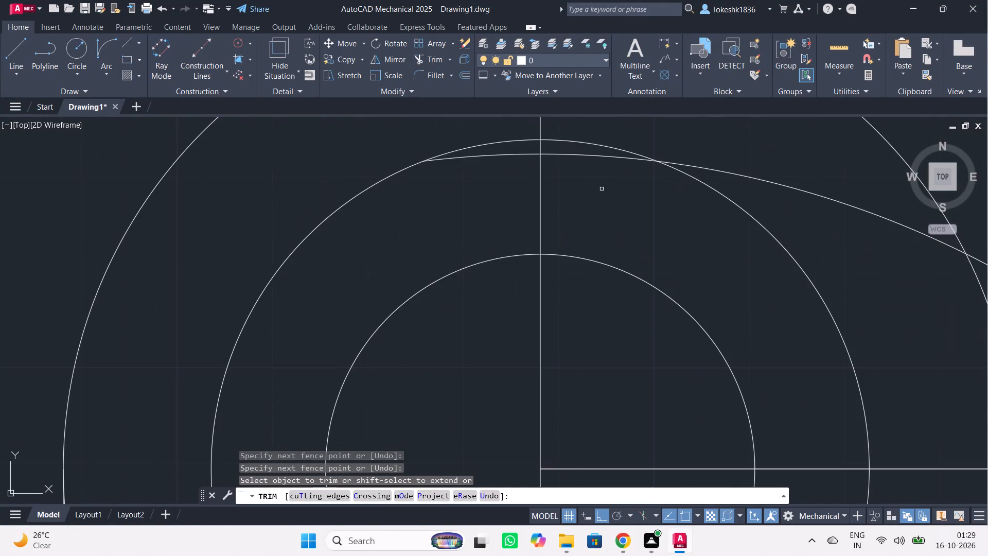
pyautogui.moveTo(591, 184); pyautogui.dragTo(571, 152)
pyautogui.moveTo(494, 175); pyautogui.dragTo(506, 156)
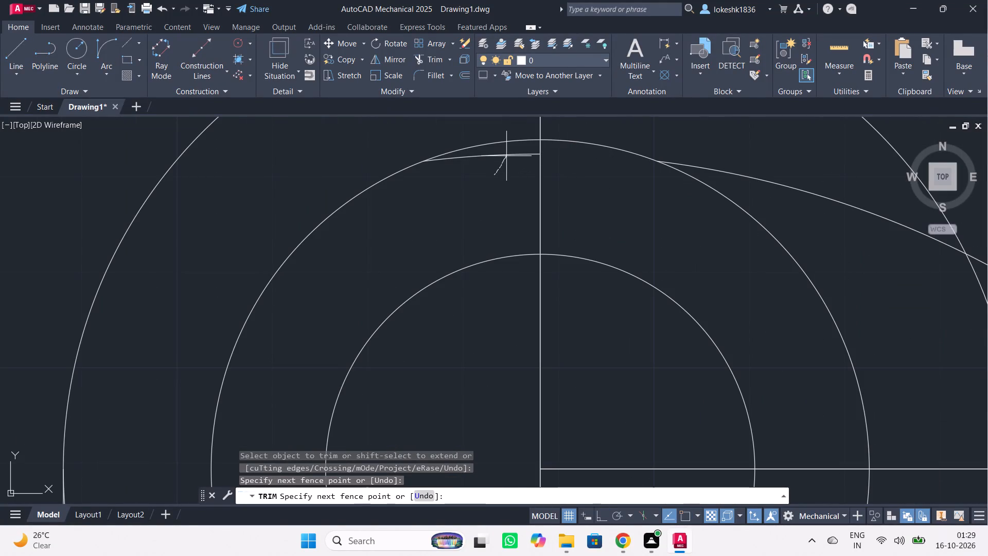
pyautogui.moveTo(506, 156); pyautogui.dragTo(510, 151)
pyautogui.scroll(-1, 781, 205)
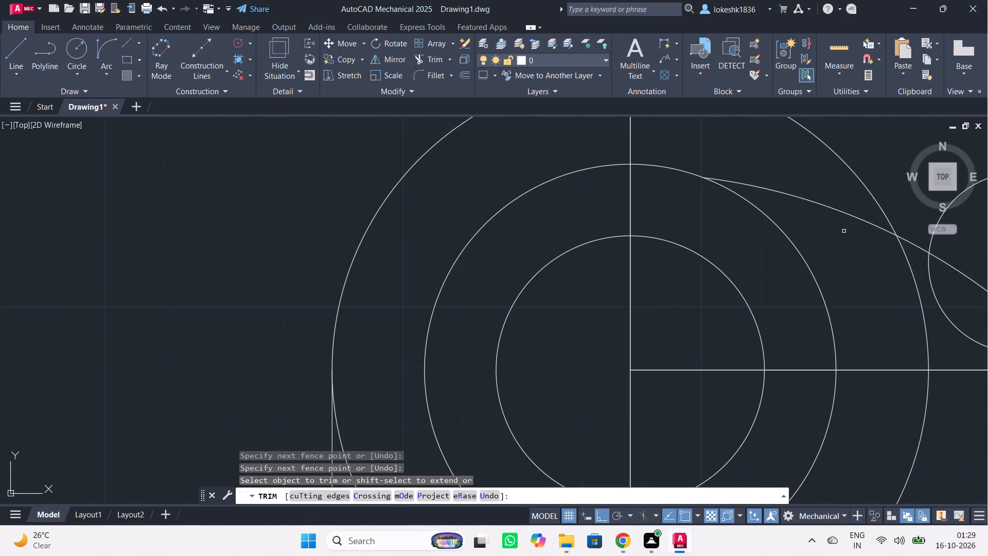
pyautogui.moveTo(866, 248); pyautogui.dragTo(782, 170)
pyautogui.scroll(-1, 834, 231)
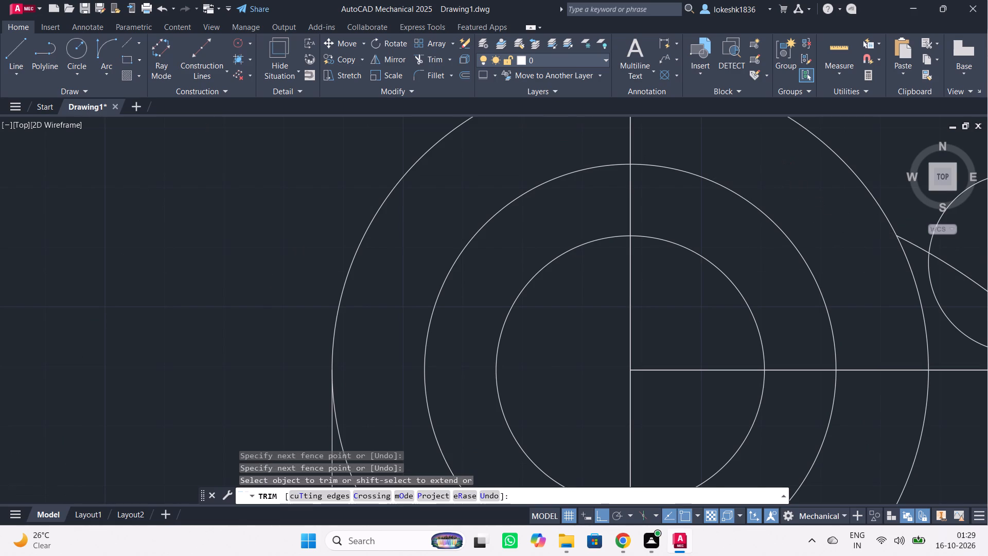
# Trim away the large arc from the upper boss's outer circle through the radius 15 circle to the radius 35 circle's underside.
pyautogui.moveTo(834, 231); pyautogui.dragTo(632, 174, button='middle')
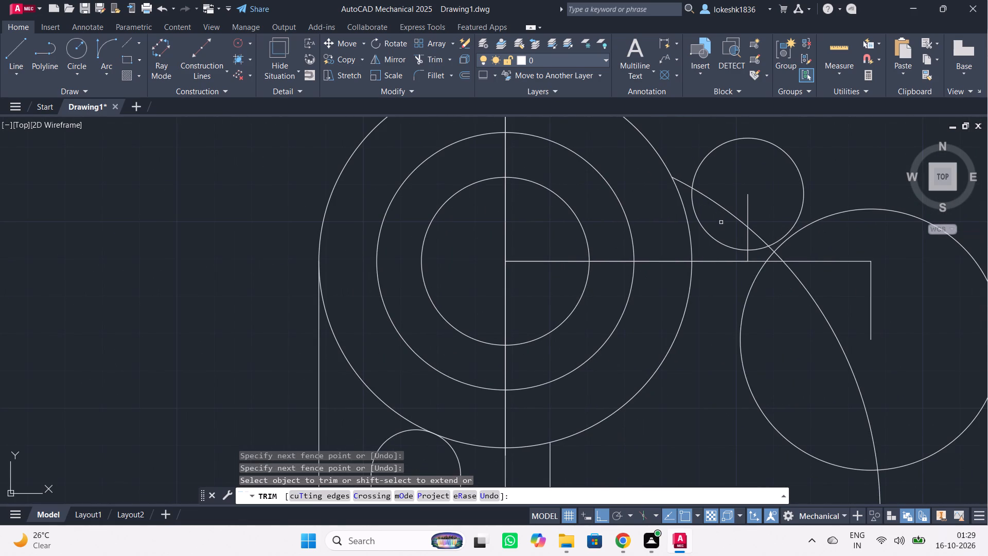
pyautogui.moveTo(721, 223); pyautogui.dragTo(726, 189)
pyautogui.scroll(3, 671, 193)
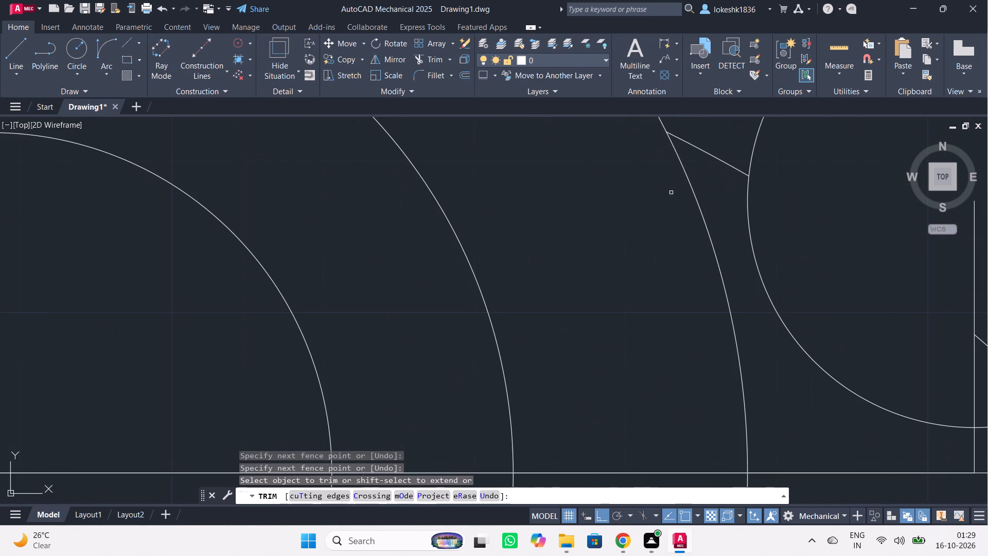
pyautogui.moveTo(701, 183); pyautogui.dragTo(717, 136)
pyautogui.scroll(-2, 707, 174)
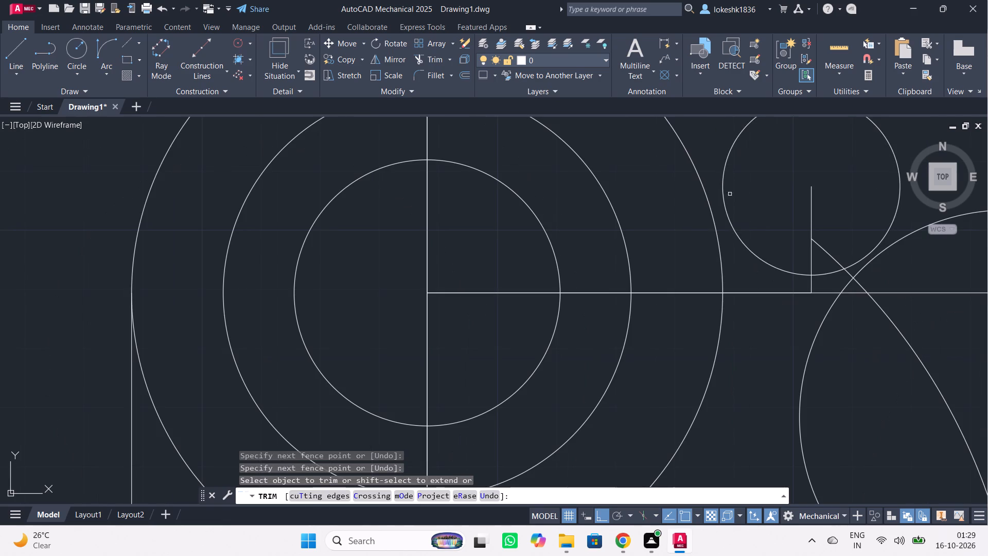
pyautogui.click(833, 256)
pyautogui.scroll(3, 834, 257)
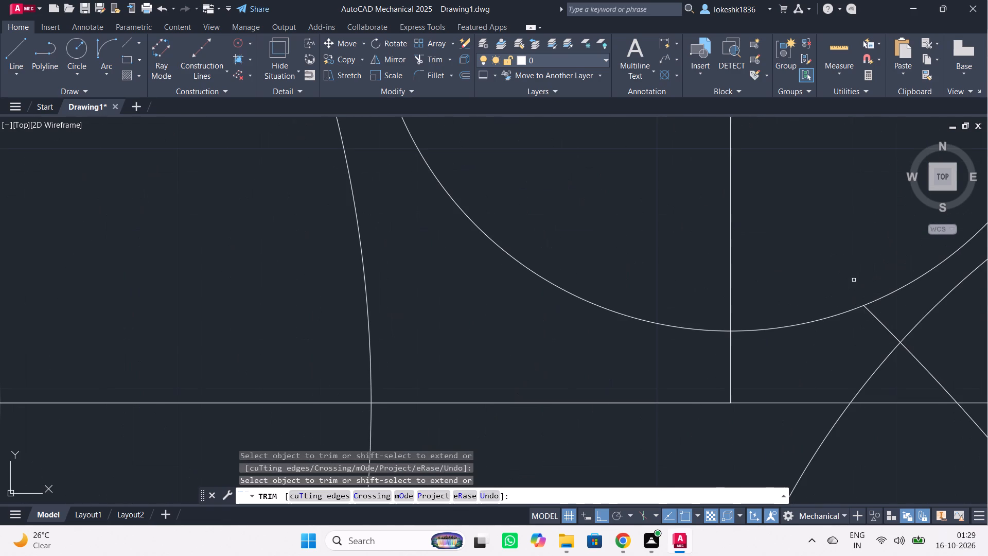
pyautogui.click(877, 324)
pyautogui.click(885, 321)
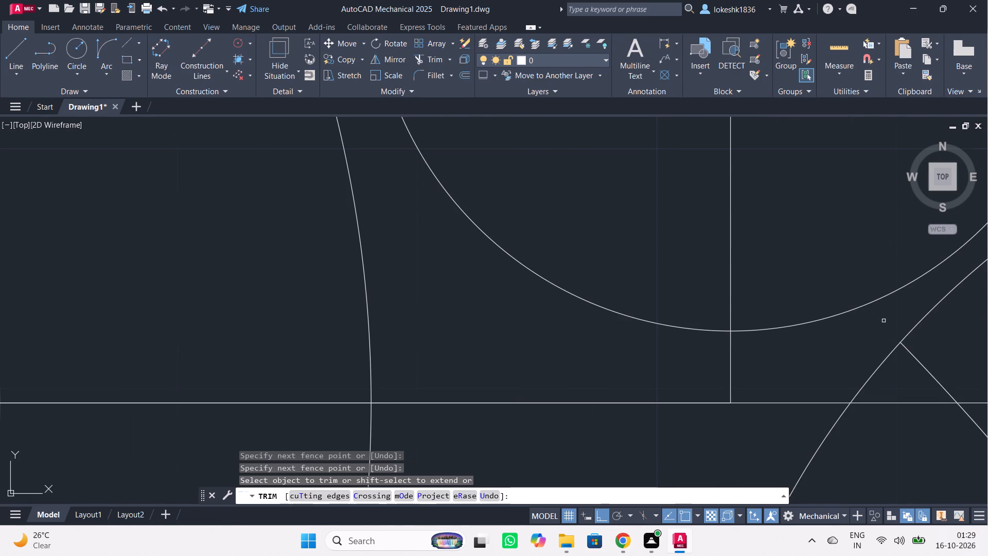
pyautogui.scroll(-2, 881, 321)
pyautogui.moveTo(919, 330); pyautogui.dragTo(900, 339)
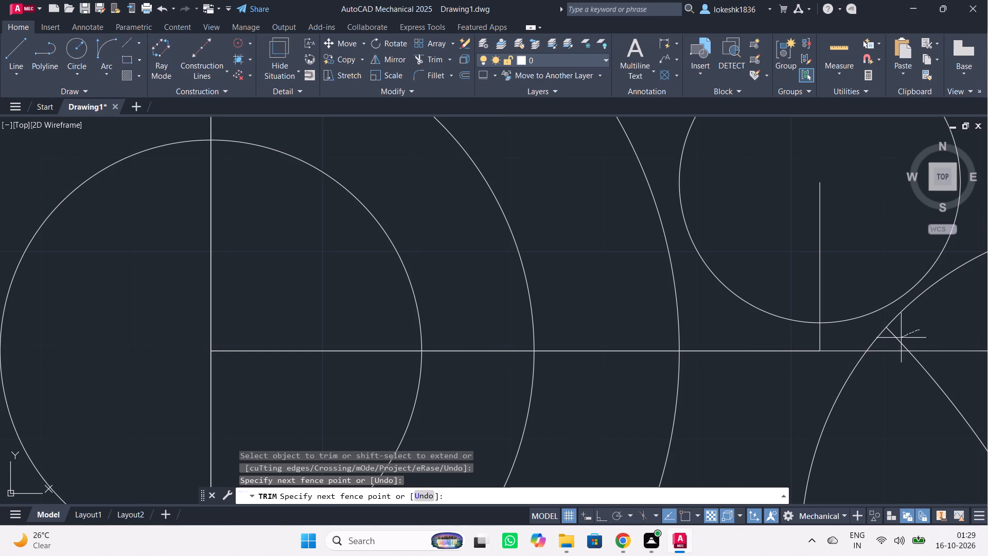
pyautogui.moveTo(900, 339); pyautogui.dragTo(899, 339)
pyautogui.moveTo(919, 387); pyautogui.dragTo(951, 381)
pyautogui.click(906, 348)
# Examine the remaining large arc and where it meets the underside of the radius 35 circle.
pyautogui.scroll(-1, 906, 307)
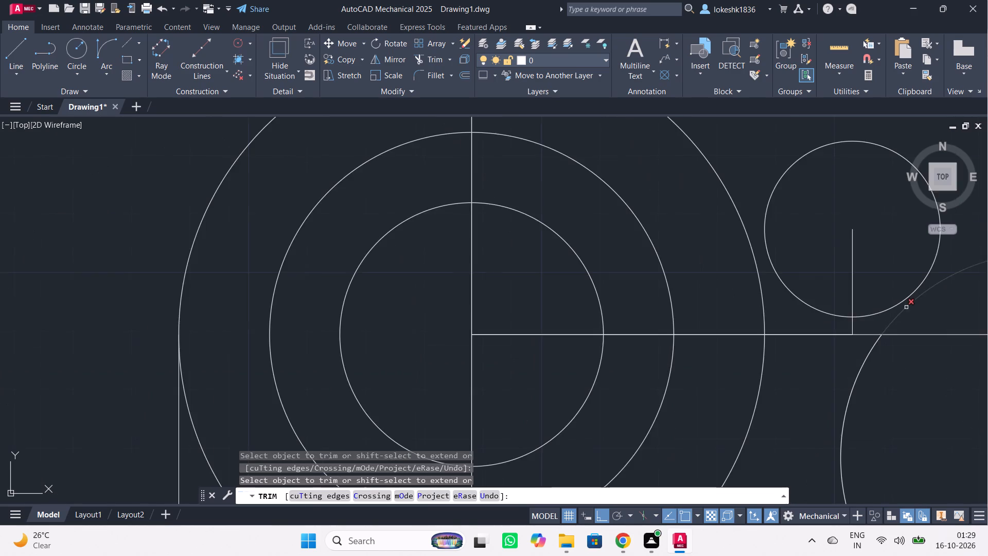
pyautogui.scroll(1, 910, 306)
pyautogui.scroll(-1, 936, 402)
pyautogui.scroll(-1, 885, 390)
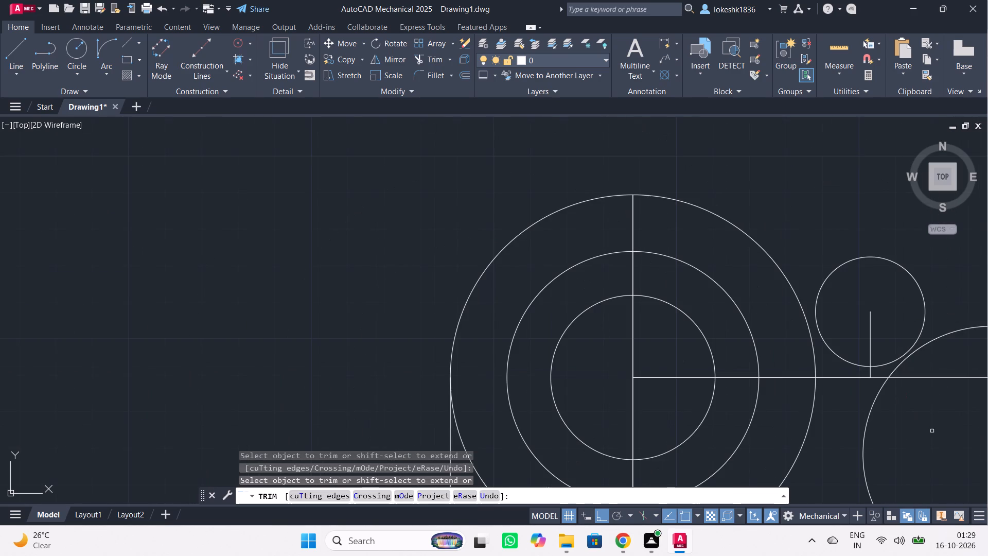
pyautogui.moveTo(932, 432); pyautogui.dragTo(692, 247, button='middle')
pyautogui.scroll(-1, 772, 298)
pyautogui.scroll(2, 806, 346)
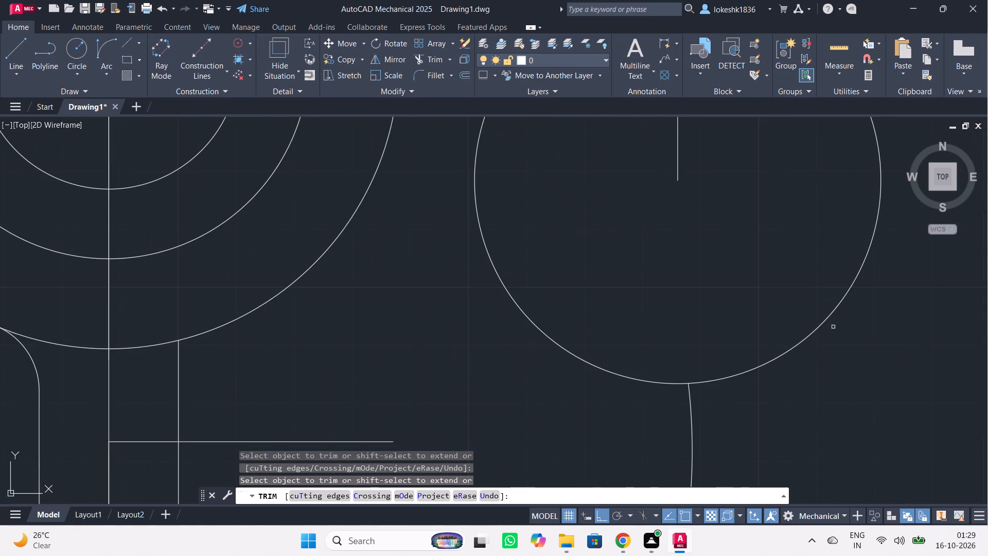
pyautogui.scroll(-5, 844, 351)
pyautogui.scroll(3, 814, 369)
pyautogui.scroll(2, 745, 322)
pyautogui.scroll(1, 811, 360)
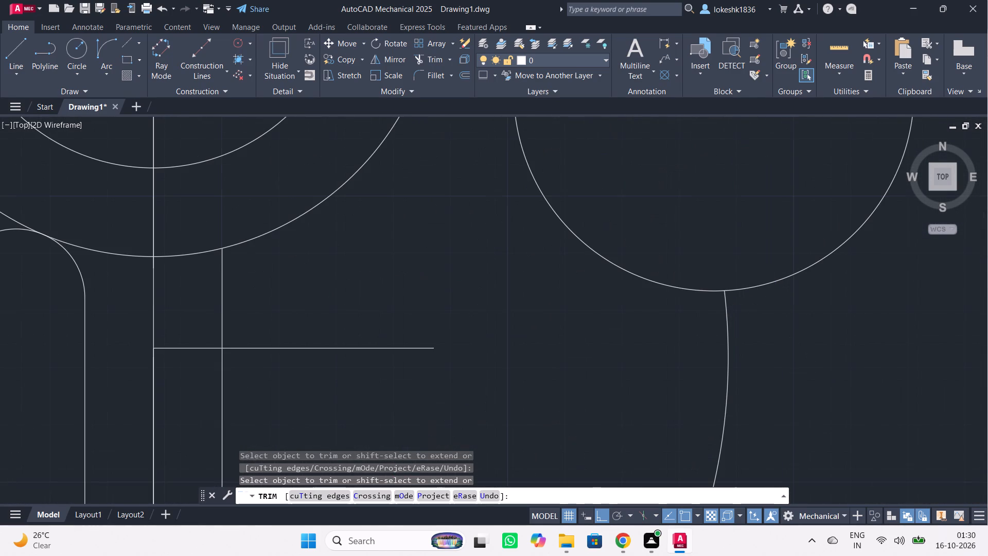
pyautogui.scroll(2, 812, 361)
pyautogui.scroll(-2, 812, 361)
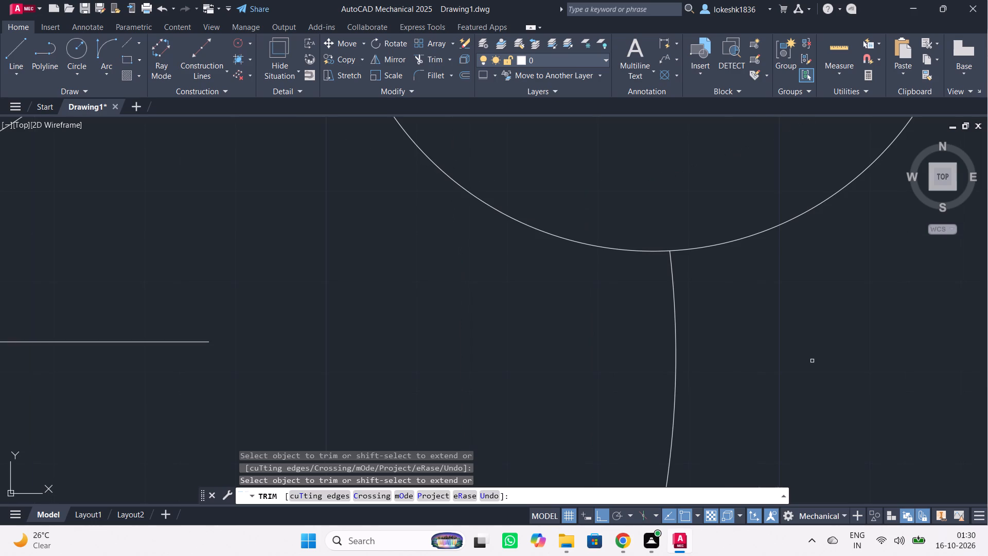
pyautogui.scroll(-1, 812, 361)
pyautogui.scroll(3, 812, 361)
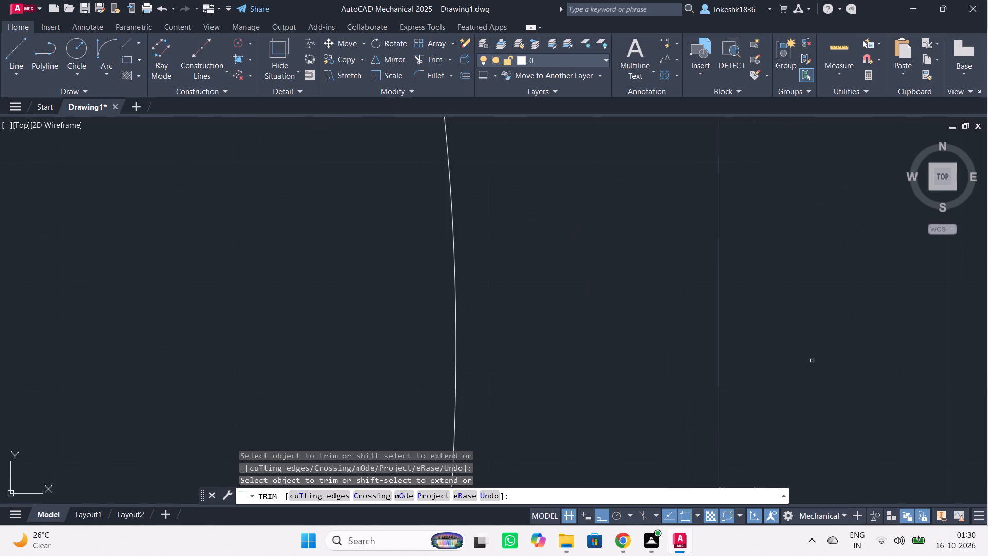
pyautogui.scroll(3, 812, 361)
pyautogui.scroll(-3, 812, 360)
pyautogui.scroll(-2, 753, 311)
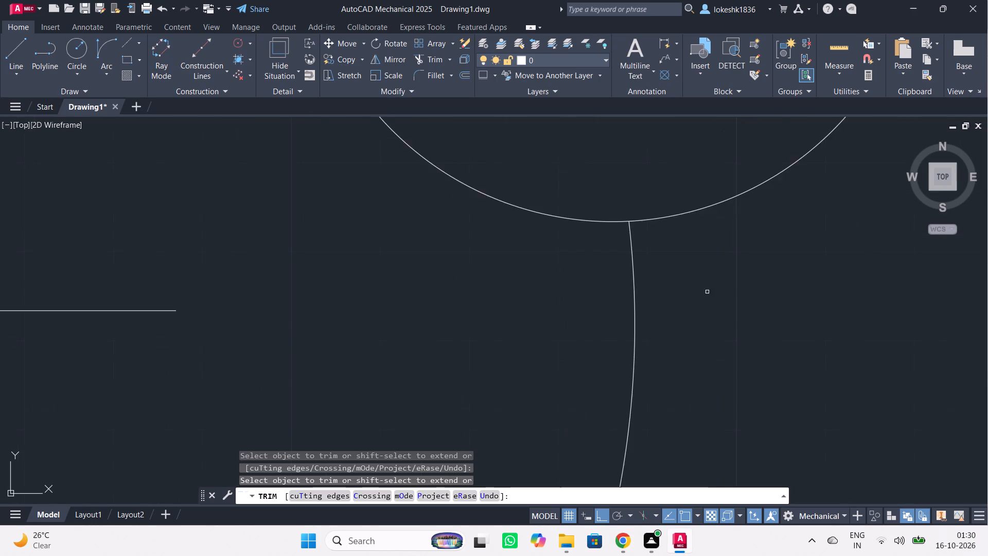
pyautogui.scroll(-4, 692, 275)
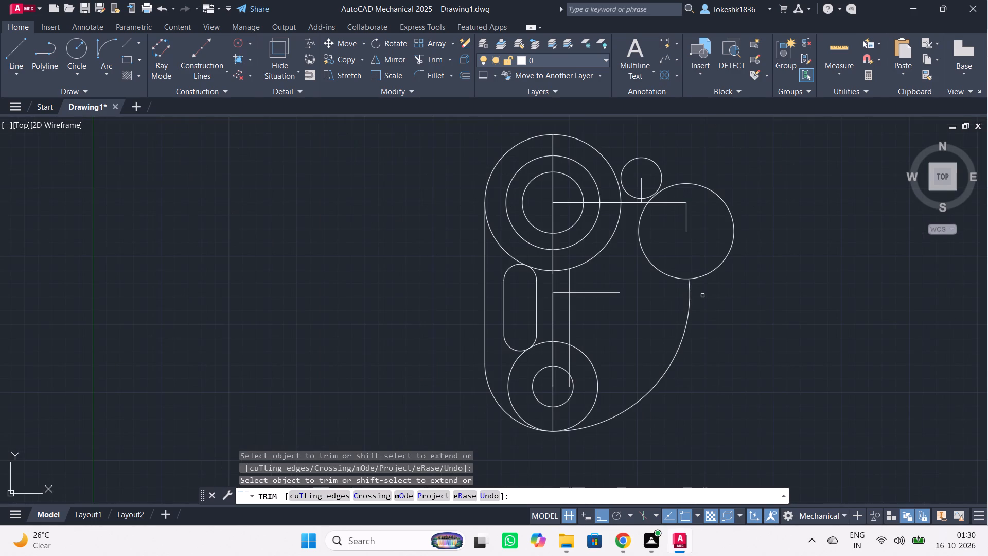
# Fillet the large arc to the underside of the radius 35 circle with a radius of 35.
pyautogui.press('Escape')
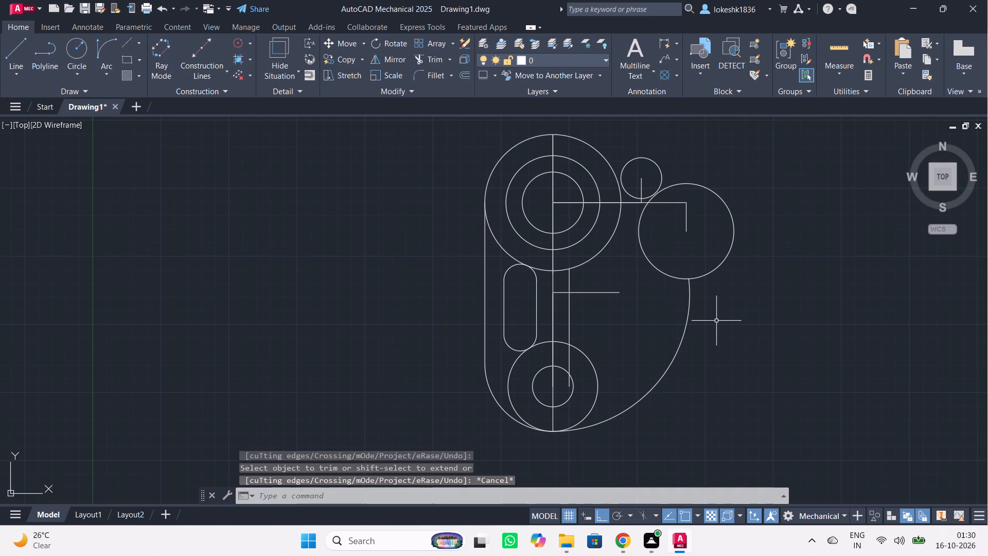
pyautogui.write('fi')
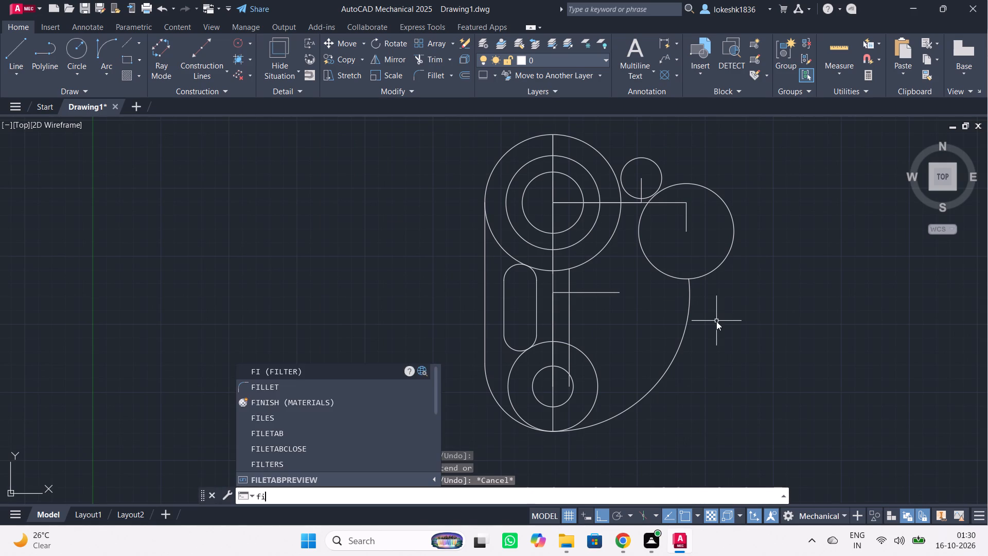
pyautogui.click(302, 387)
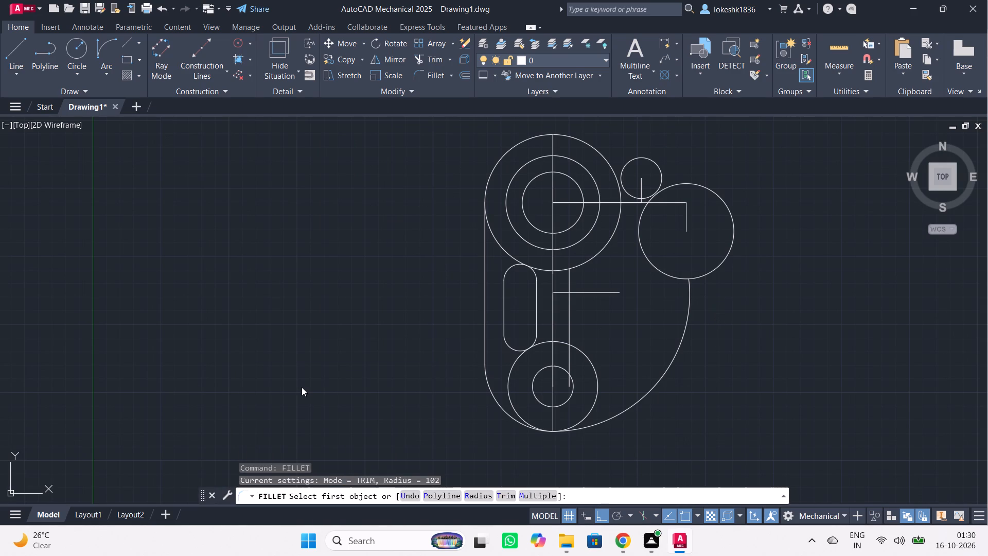
pyautogui.click(482, 494)
pyautogui.write('35')
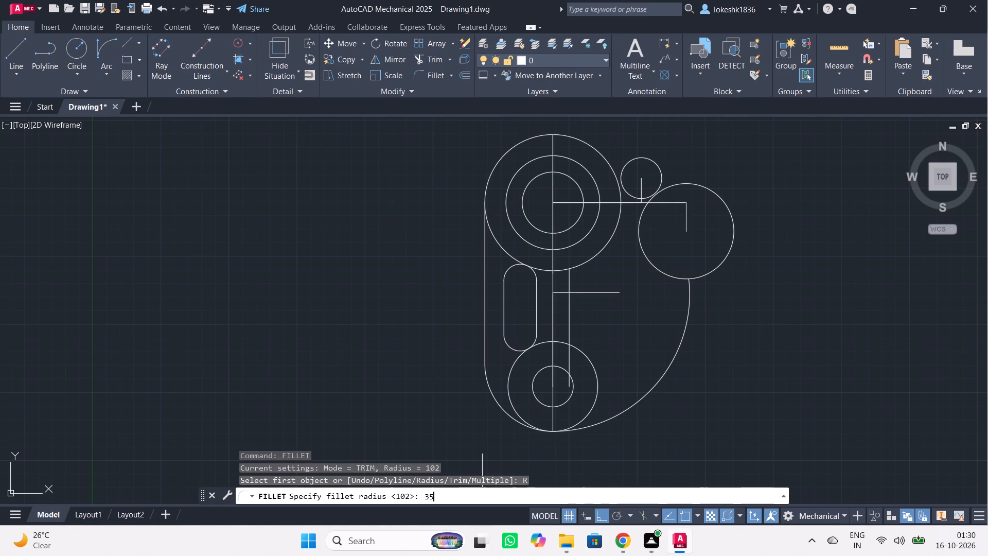
pyautogui.press('Return')
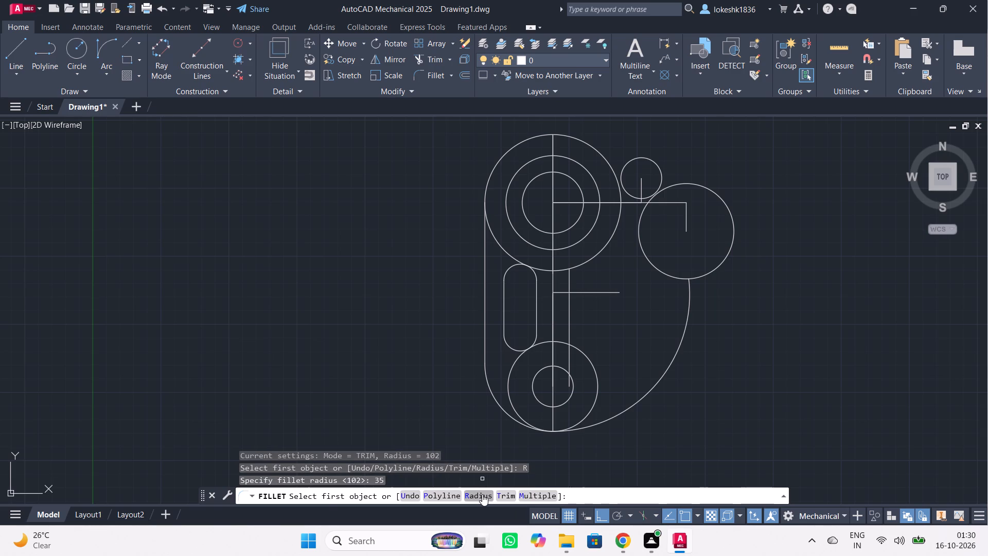
pyautogui.click(689, 314)
pyautogui.click(665, 273)
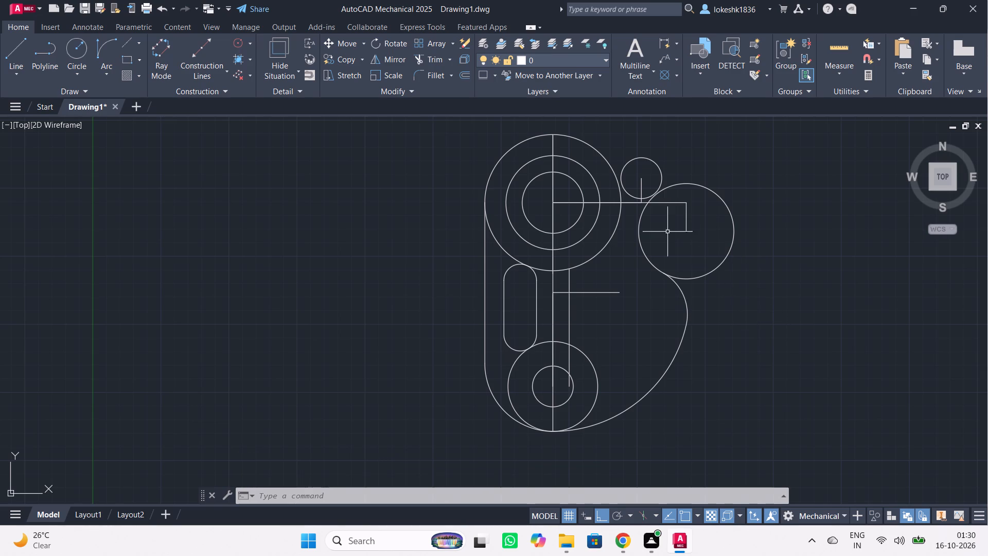
# Examine how the radius 15 circle meets the radius 35 circle and the upper boss's outer circle.
pyautogui.scroll(3, 650, 199)
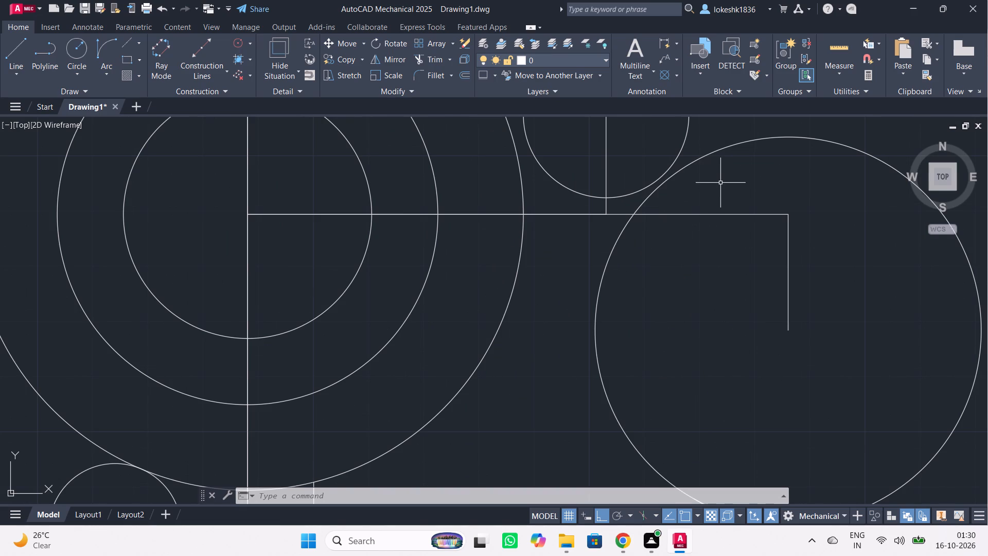
pyautogui.scroll(1, 720, 183)
pyautogui.scroll(-1, 720, 183)
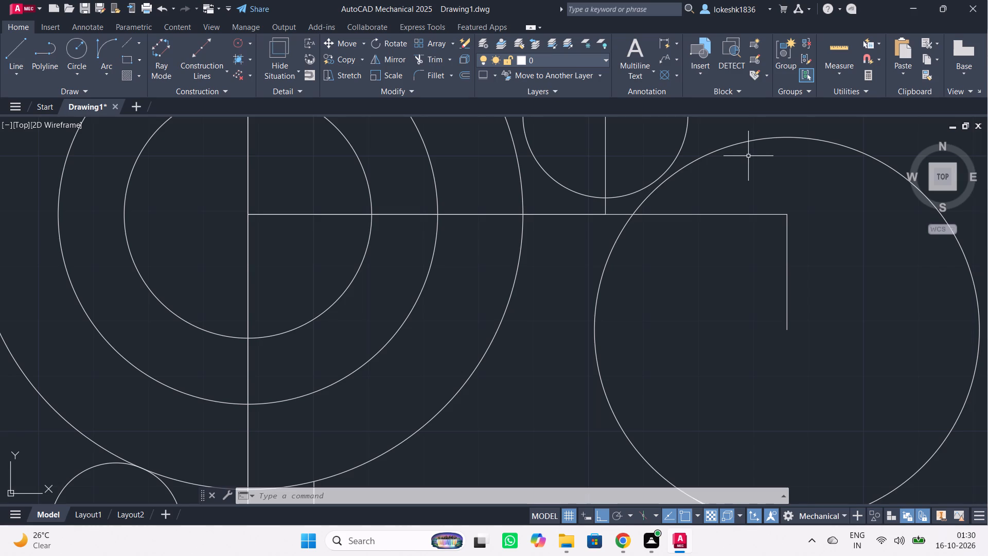
pyautogui.moveTo(753, 152); pyautogui.dragTo(756, 249, button='middle')
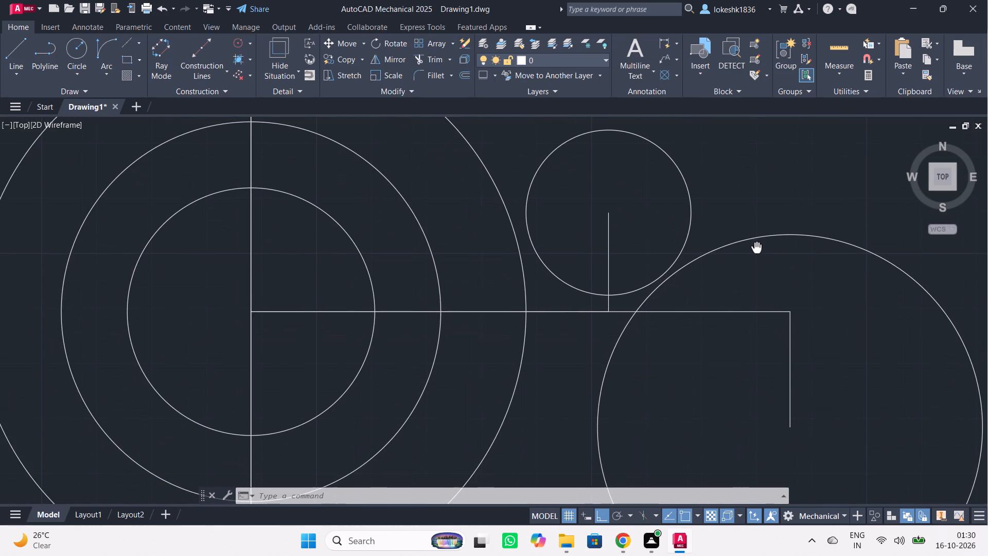
pyautogui.moveTo(756, 249); pyautogui.dragTo(747, 257, button='middle')
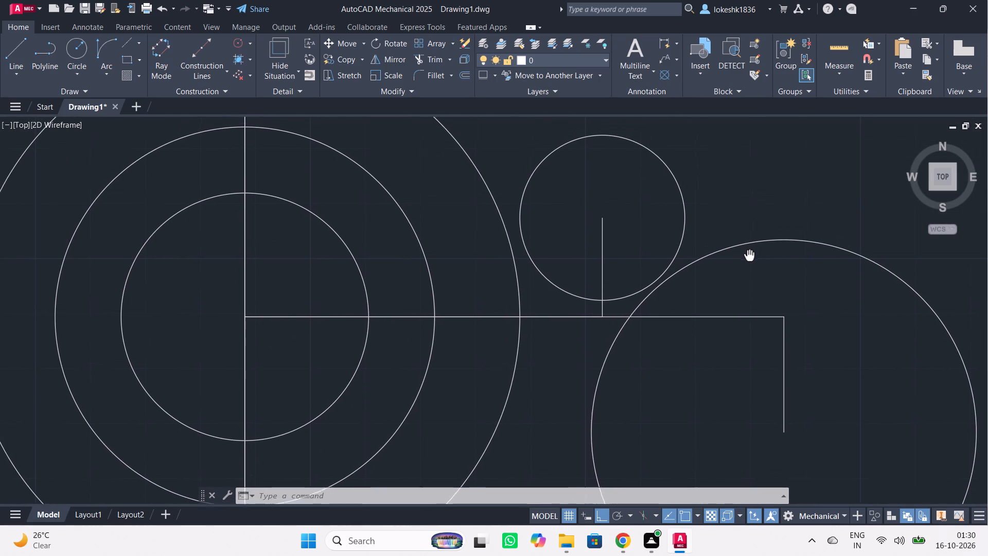
pyautogui.moveTo(747, 257); pyautogui.dragTo(769, 216, button='middle')
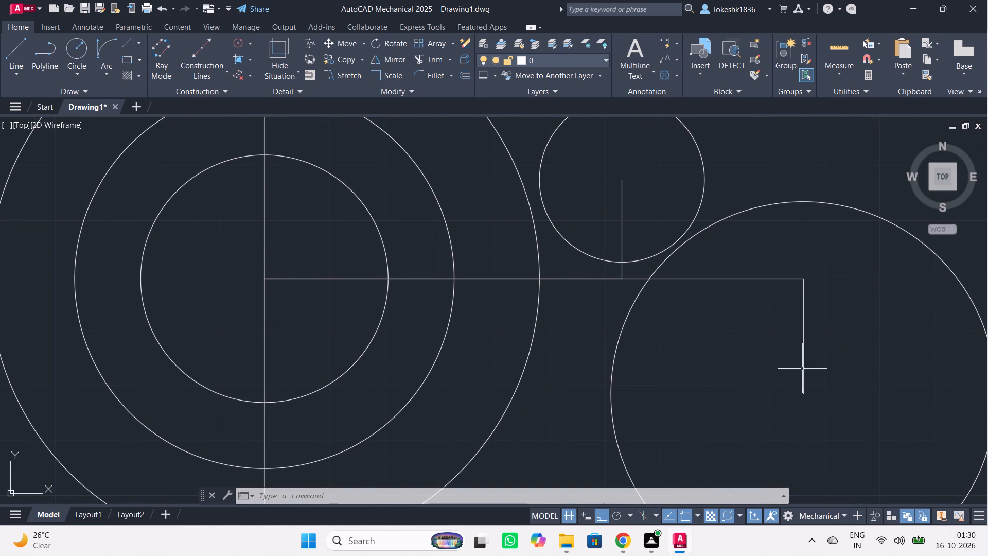
pyautogui.scroll(1, 672, 227)
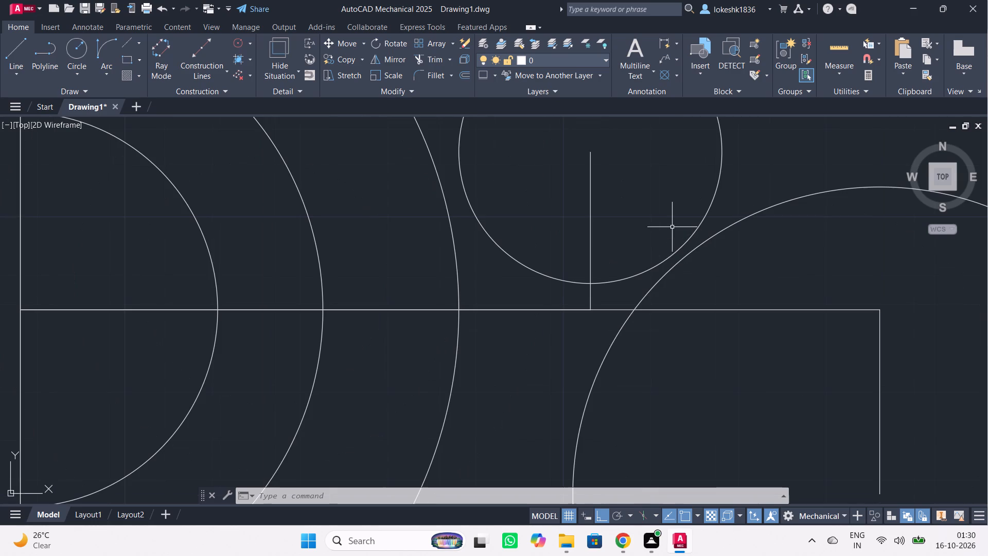
pyautogui.scroll(1, 672, 227)
pyautogui.scroll(-2, 665, 219)
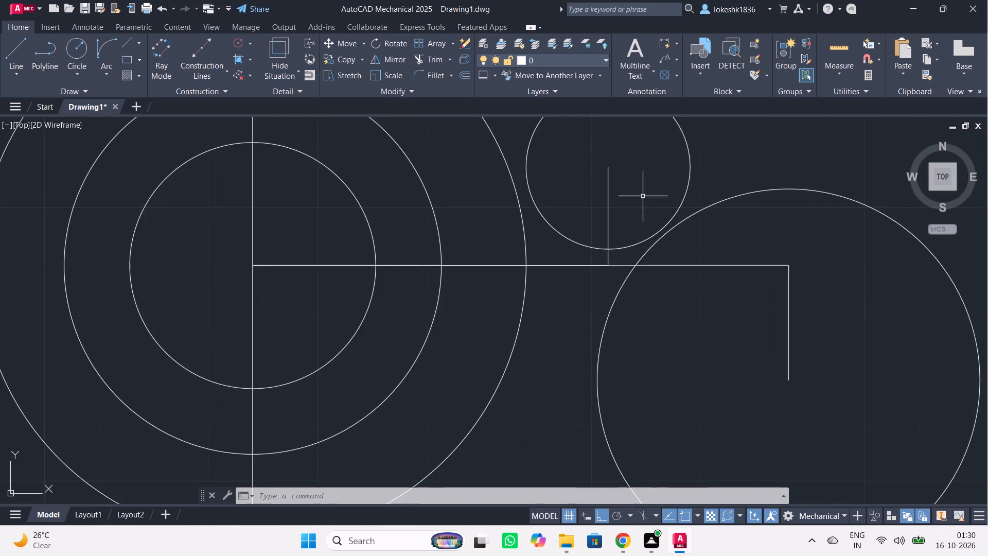
pyautogui.moveTo(641, 180); pyautogui.dragTo(694, 280, button='middle')
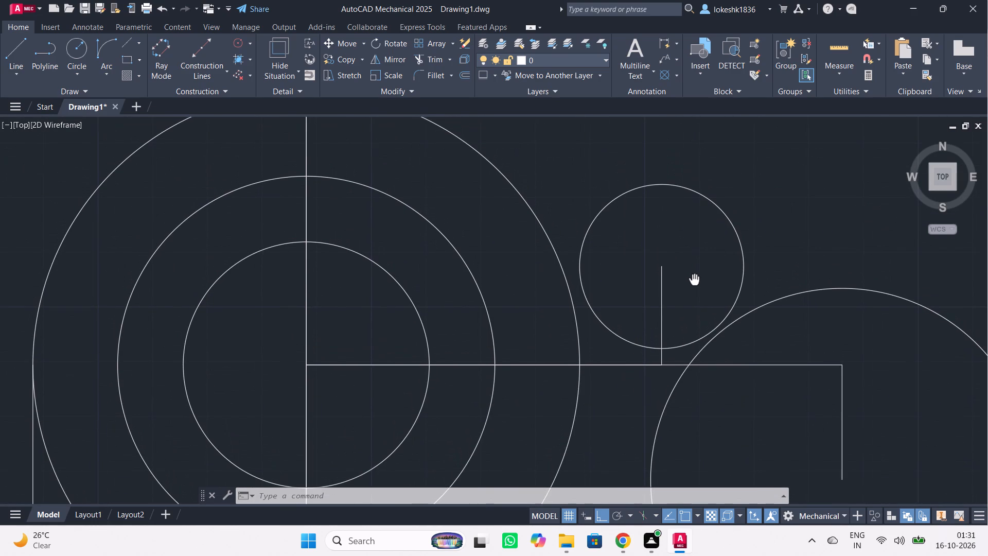
pyautogui.moveTo(694, 280); pyautogui.dragTo(697, 277, button='middle')
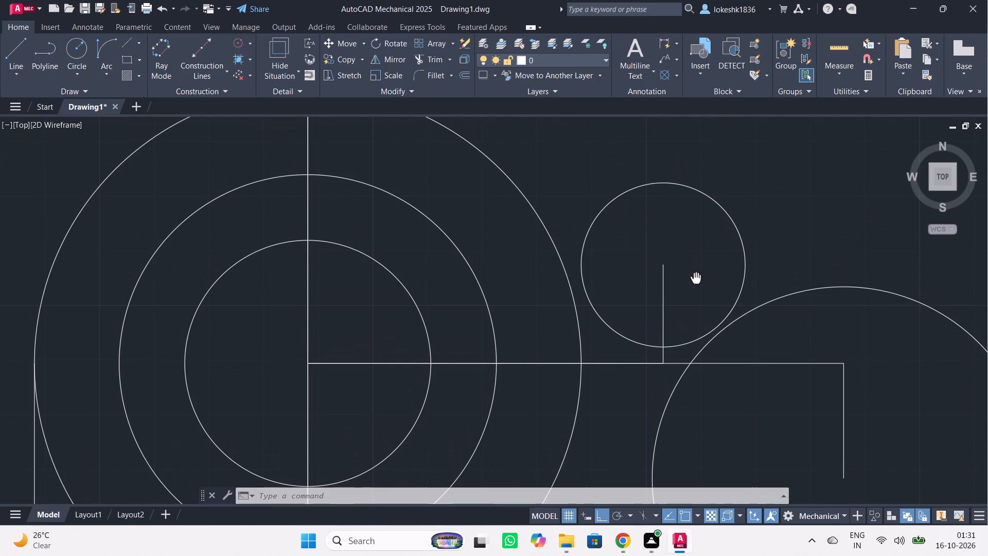
pyautogui.moveTo(697, 277); pyautogui.dragTo(709, 258, button='middle')
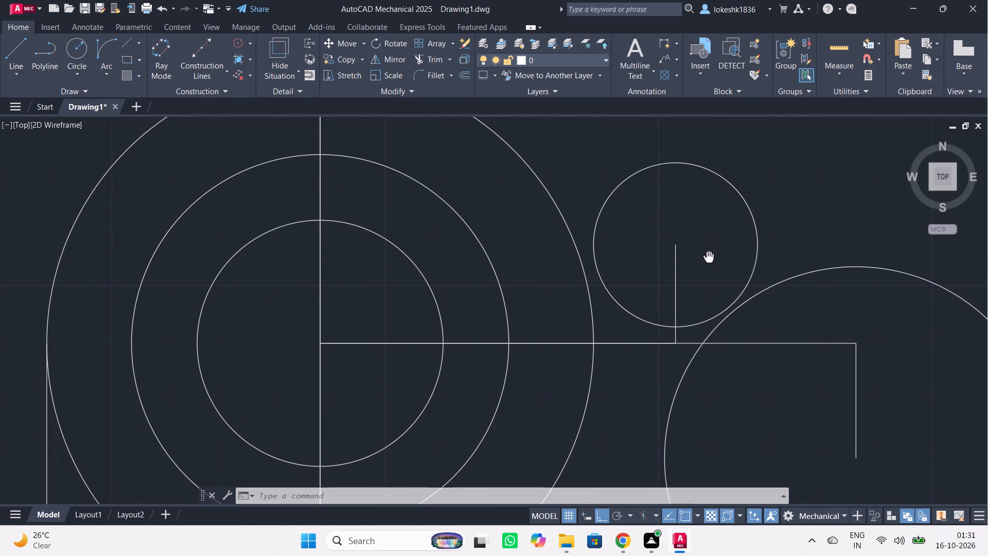
pyautogui.moveTo(709, 258); pyautogui.dragTo(713, 271, button='middle')
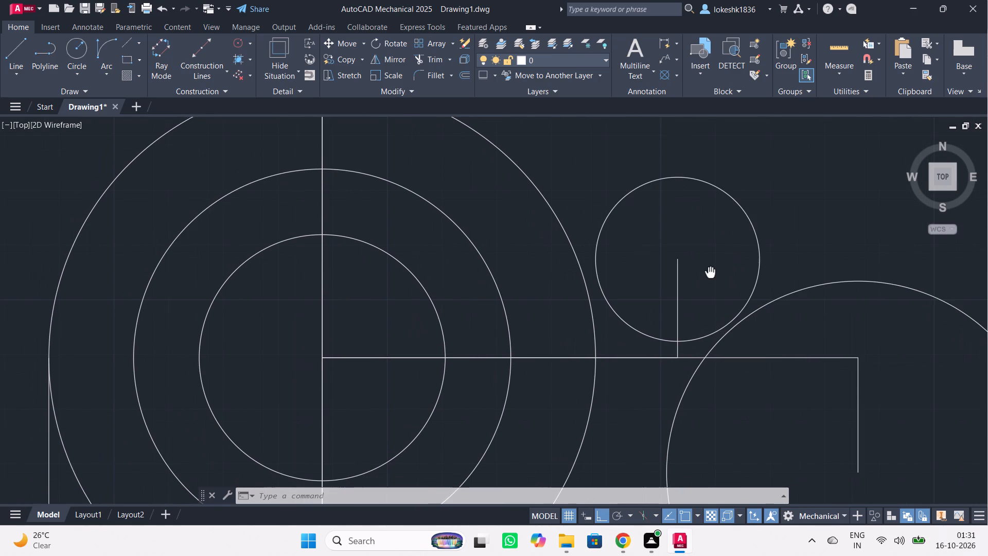
pyautogui.moveTo(713, 271); pyautogui.dragTo(713, 271, button='middle')
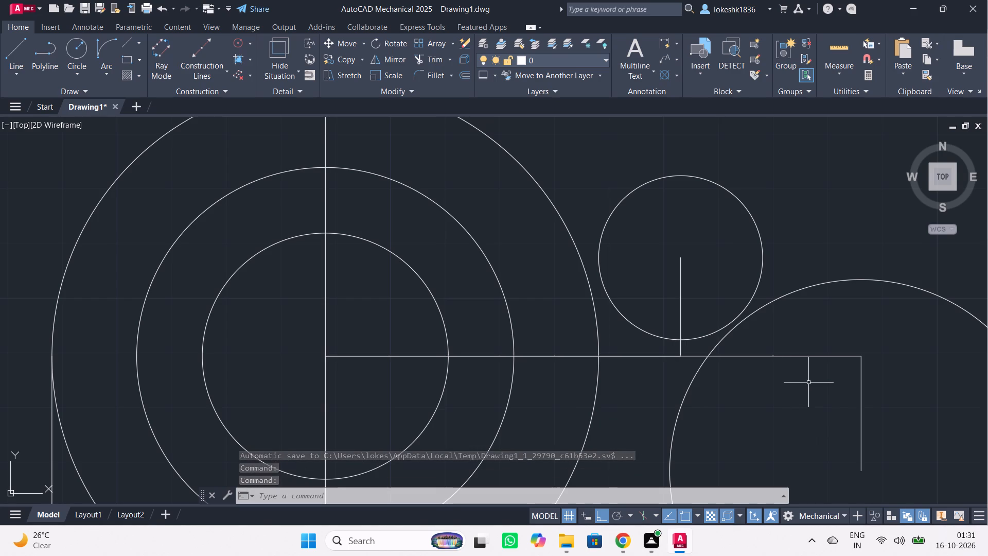
pyautogui.moveTo(808, 383); pyautogui.dragTo(781, 396, button='middle')
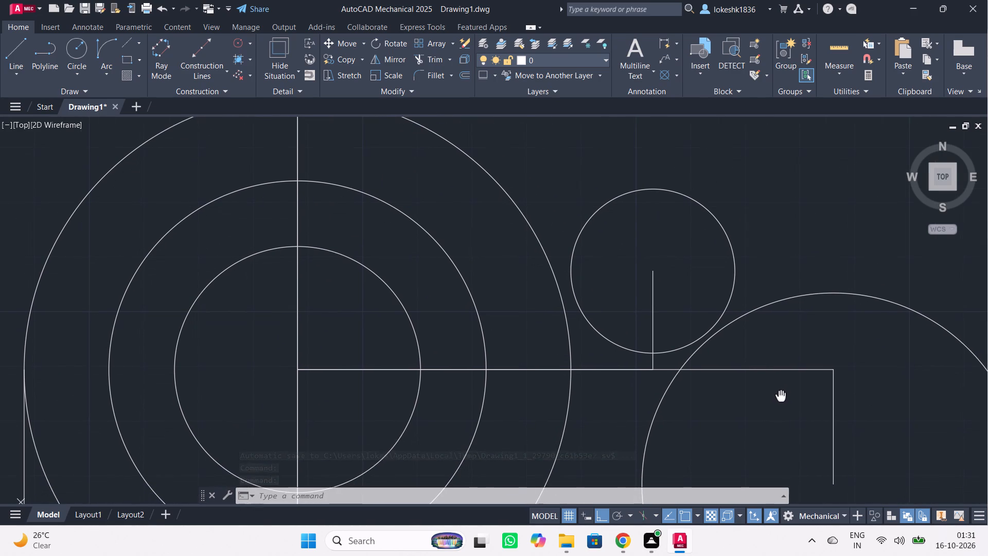
pyautogui.moveTo(781, 396); pyautogui.dragTo(781, 398, button='middle')
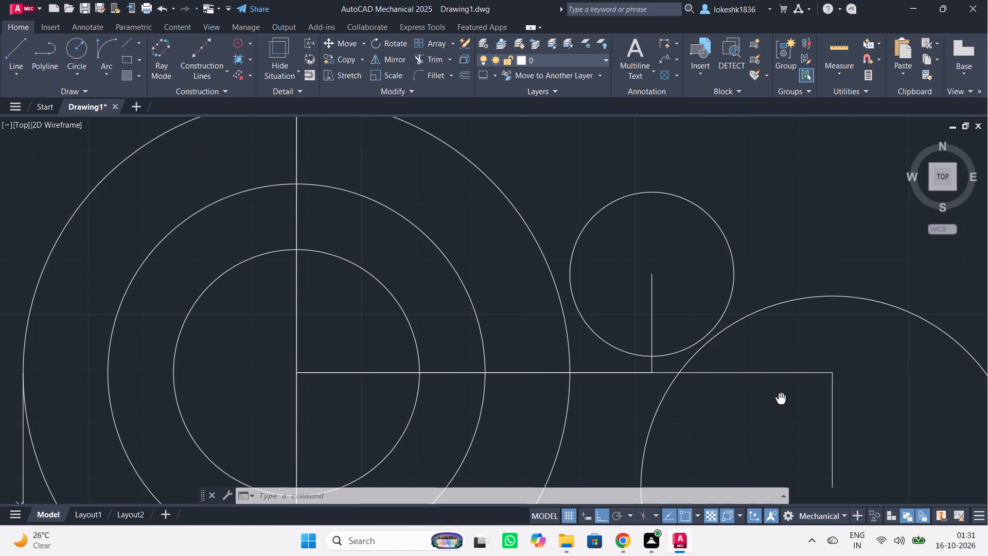
pyautogui.moveTo(781, 398); pyautogui.dragTo(774, 352, button='middle')
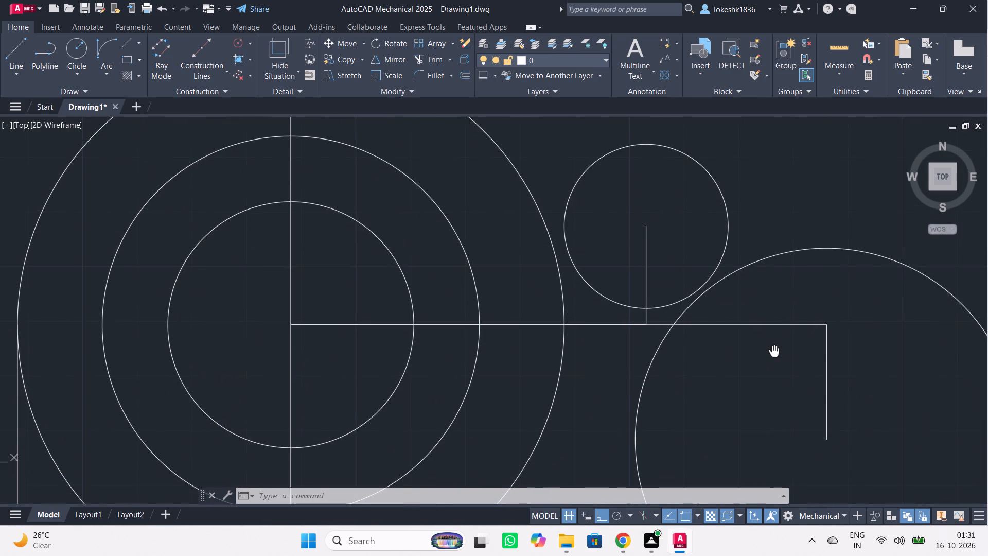
pyautogui.moveTo(774, 352); pyautogui.dragTo(735, 390, button='middle')
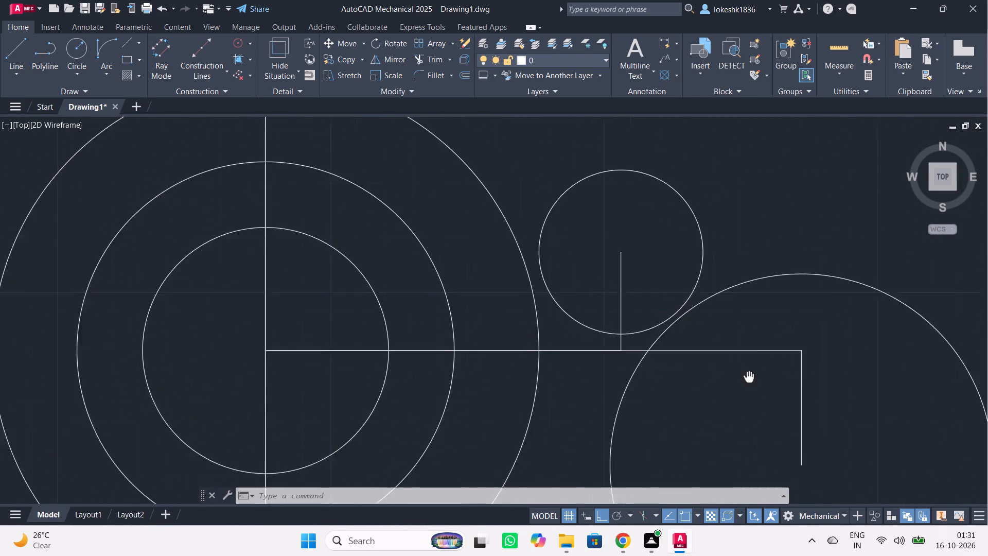
pyautogui.moveTo(735, 390); pyautogui.dragTo(796, 355, button='middle')
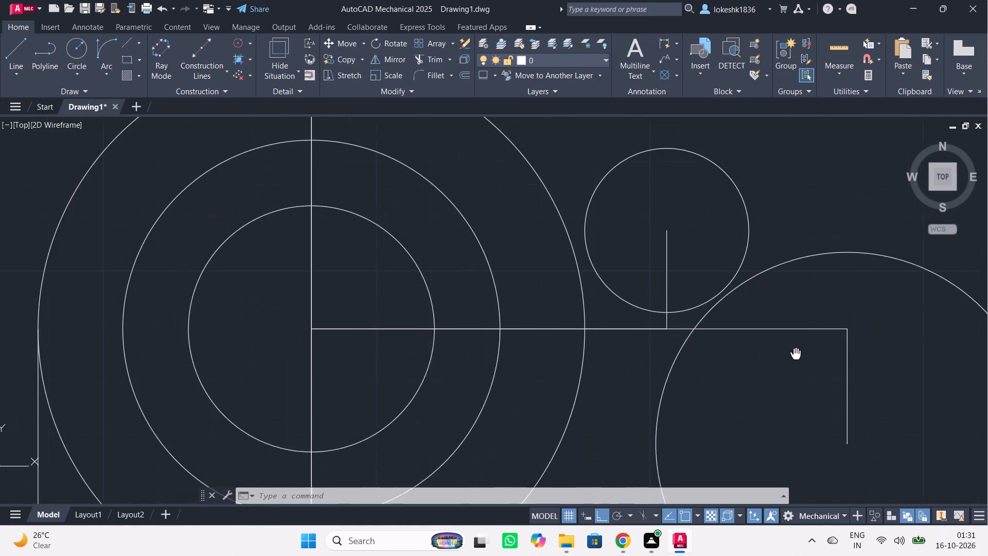
pyautogui.moveTo(796, 355); pyautogui.dragTo(800, 371, button='middle')
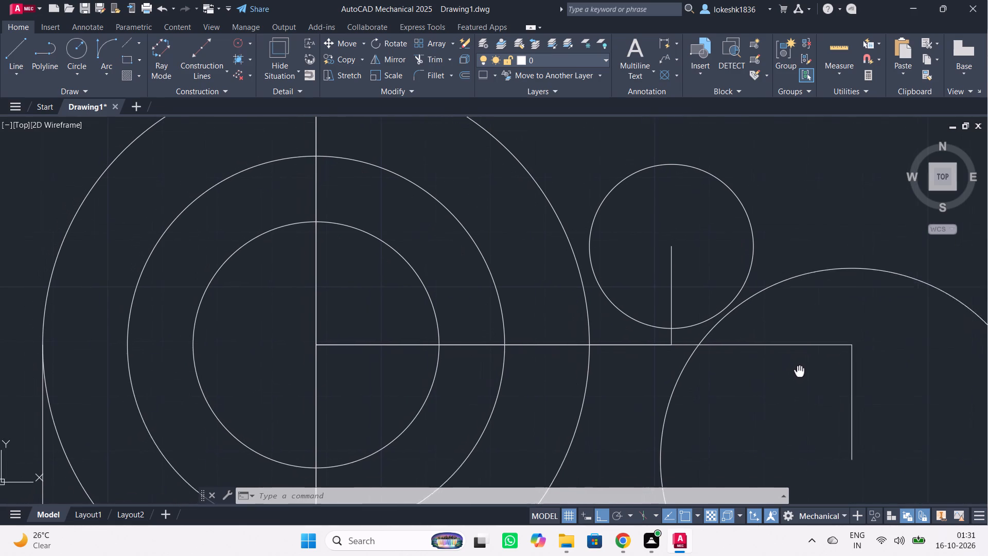
pyautogui.moveTo(800, 371); pyautogui.dragTo(811, 368, button='middle')
pyautogui.middleClick(811, 368)
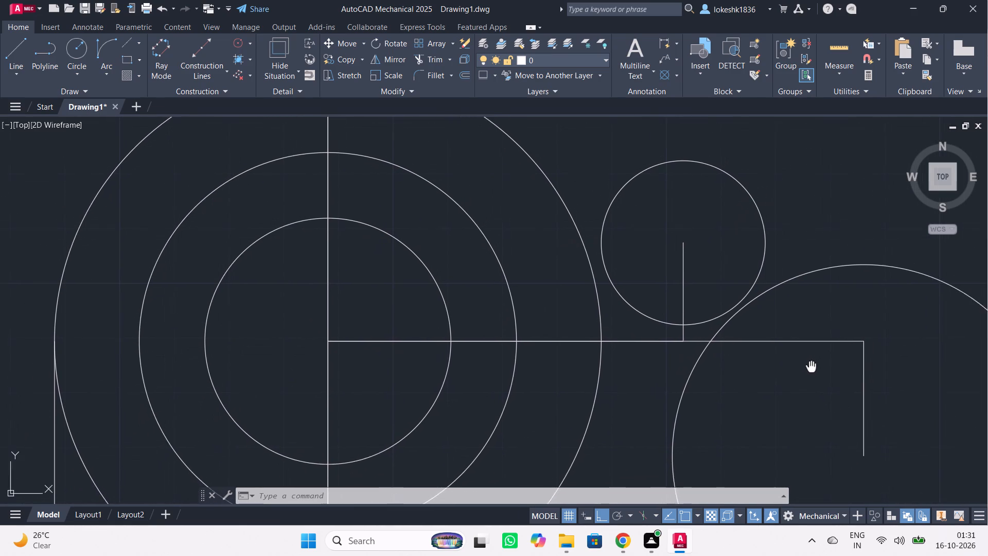
pyautogui.moveTo(808, 368); pyautogui.dragTo(812, 373, button='middle')
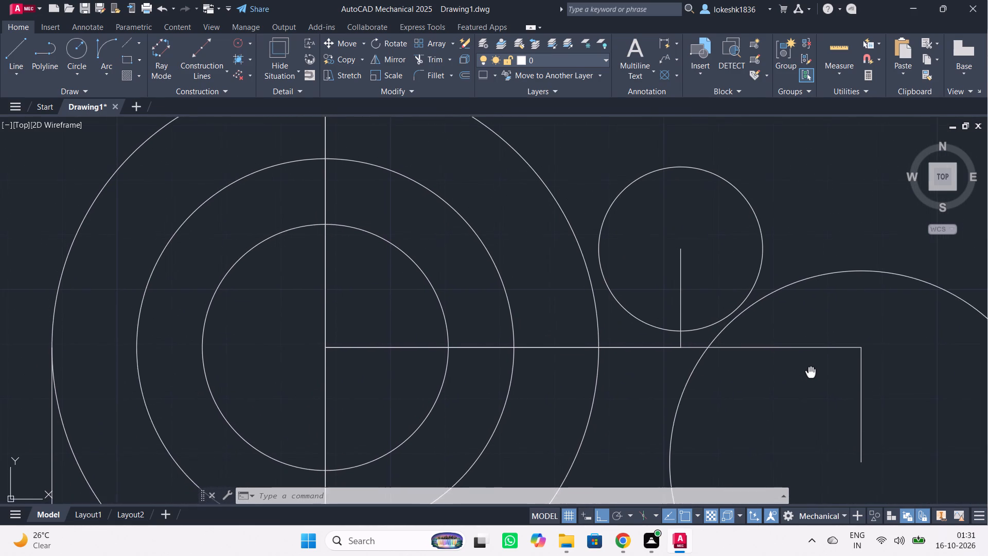
pyautogui.moveTo(812, 373); pyautogui.dragTo(830, 357, button='middle')
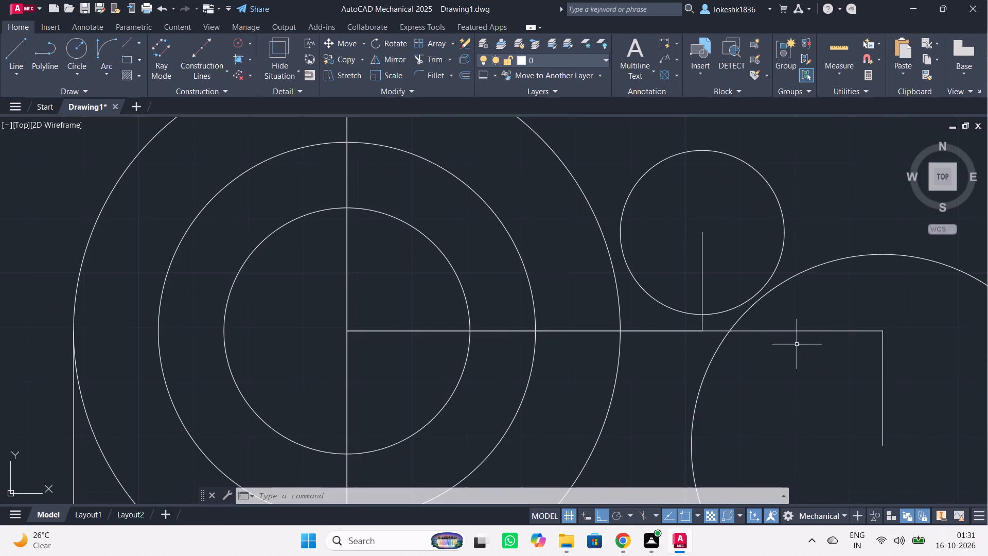
pyautogui.scroll(1, 797, 344)
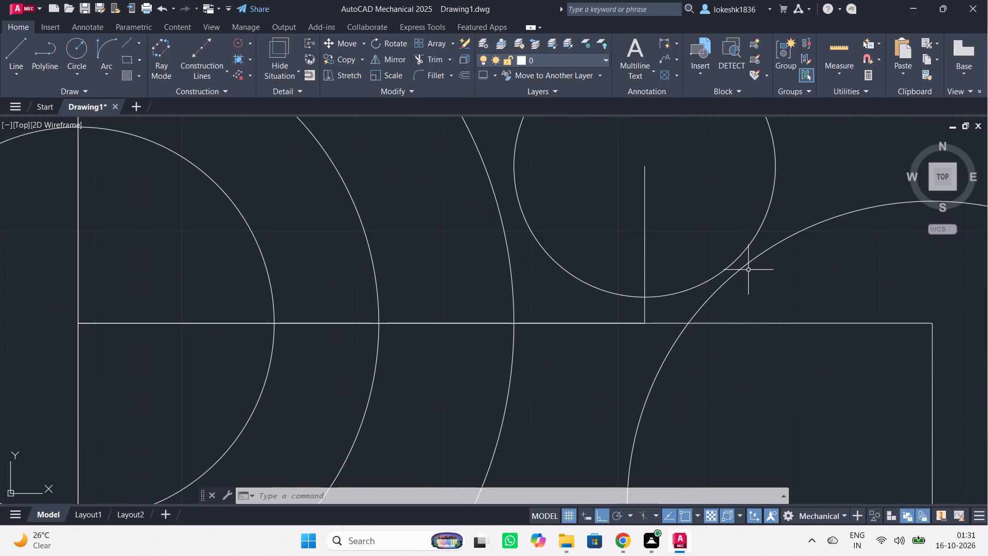
pyautogui.scroll(-1, 750, 272)
pyautogui.scroll(2, 750, 272)
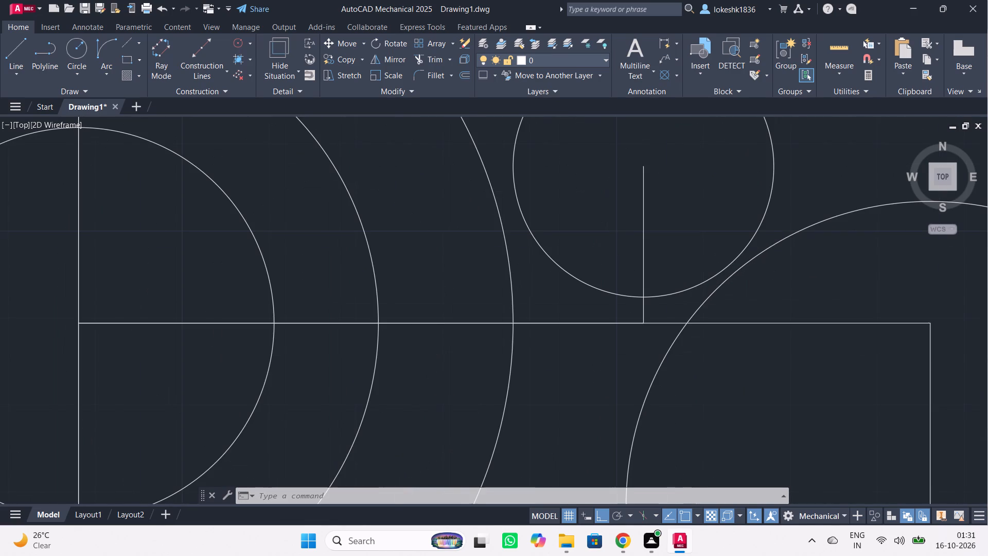
pyautogui.scroll(-1, 744, 273)
pyautogui.scroll(1, 744, 273)
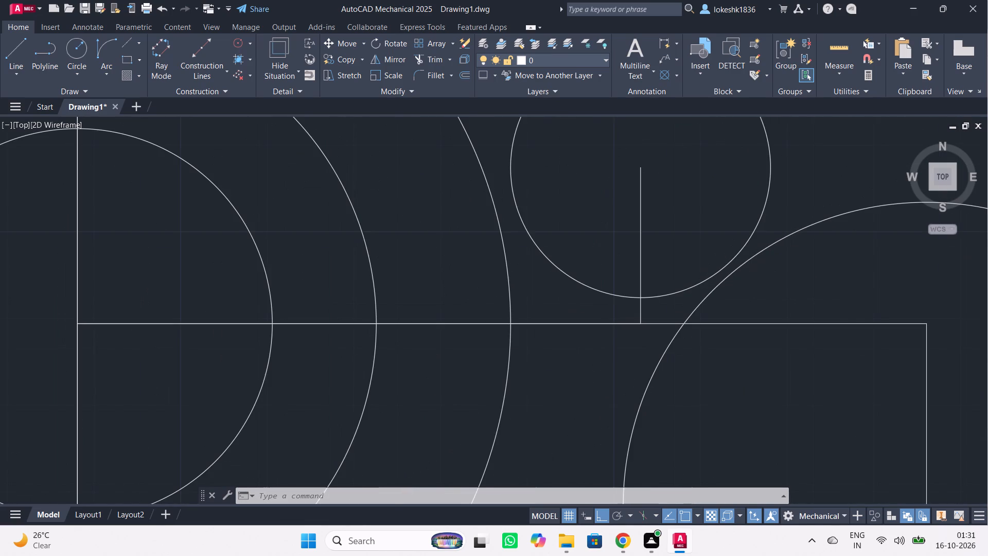
pyautogui.scroll(4, 744, 273)
pyautogui.scroll(-3, 744, 273)
pyautogui.scroll(2, 744, 273)
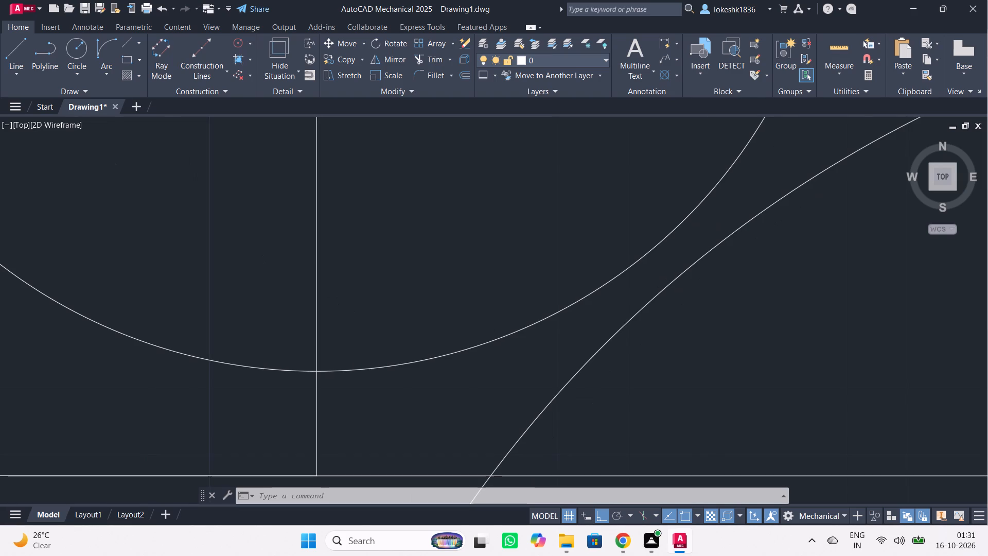
pyautogui.scroll(-5, 744, 273)
pyautogui.scroll(5, 744, 273)
pyautogui.scroll(-2, 744, 273)
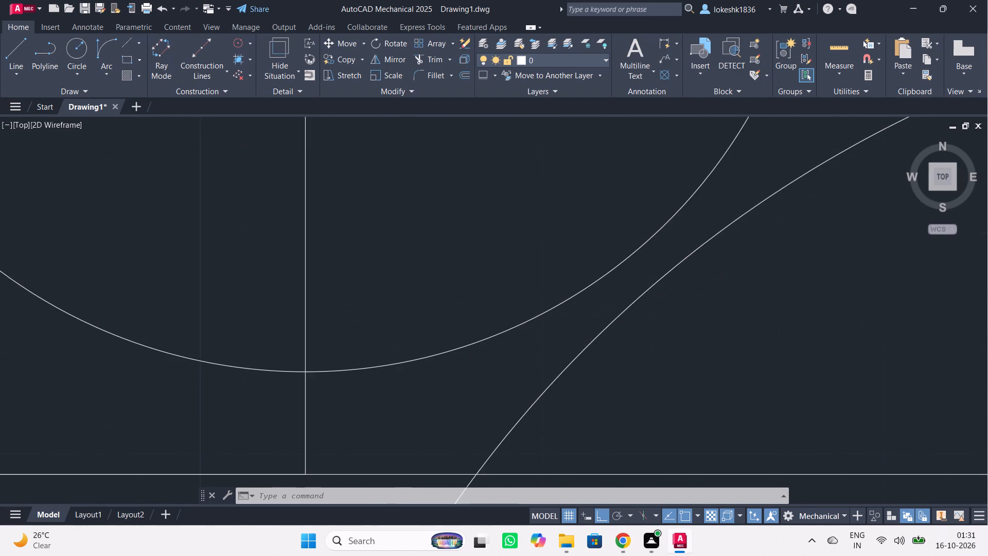
pyautogui.scroll(-8, 744, 273)
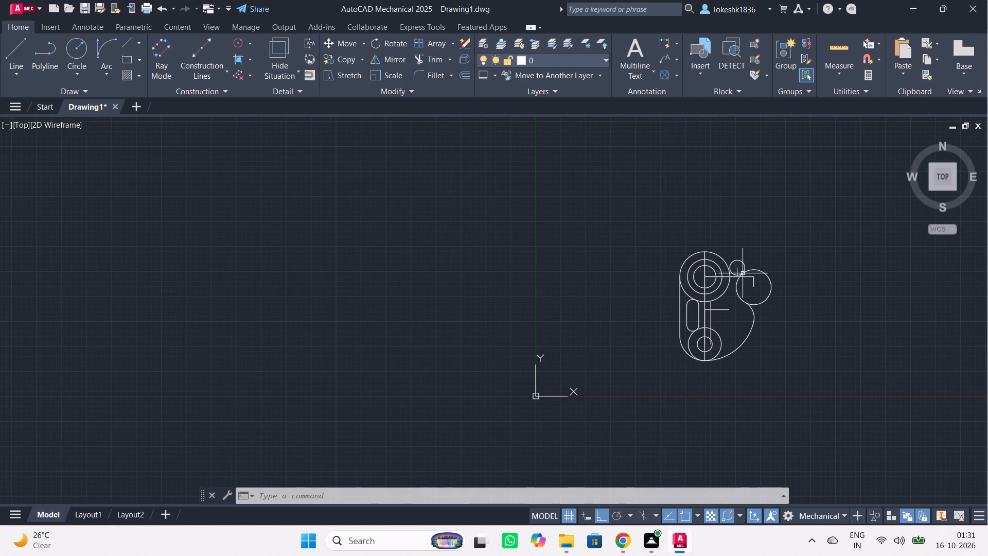
pyautogui.scroll(-2, 743, 274)
pyautogui.scroll(2, 743, 274)
pyautogui.scroll(-1, 743, 274)
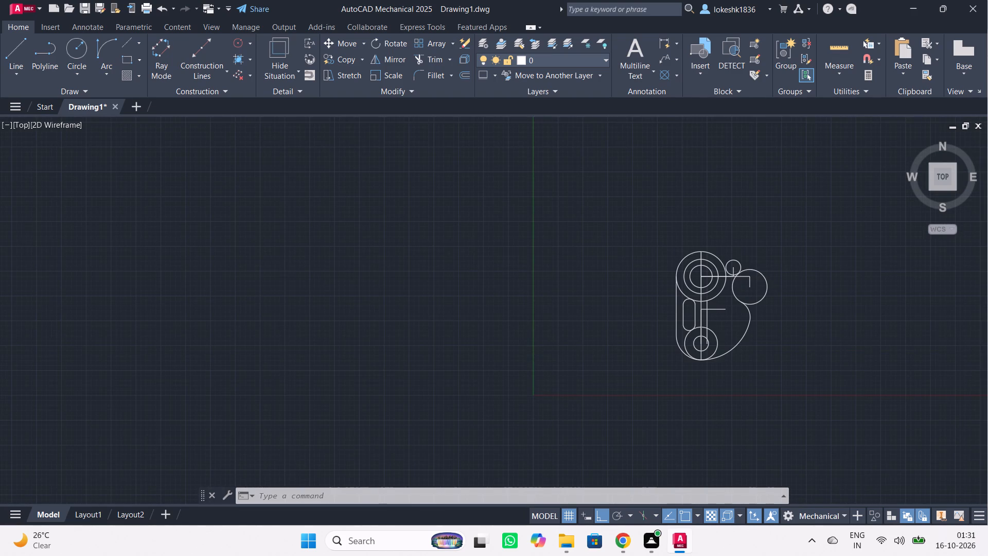
# Examine the whole plate outline and the gap between the upper boss and the radius 35 circle.
pyautogui.scroll(-3, 743, 274)
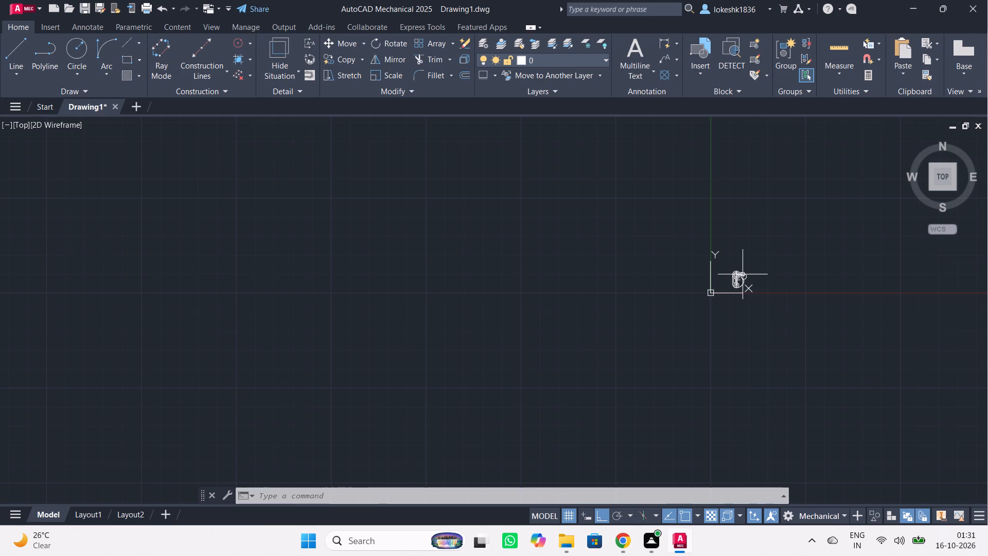
pyautogui.scroll(-1, 743, 274)
pyautogui.scroll(1, 743, 274)
pyautogui.scroll(-1, 743, 274)
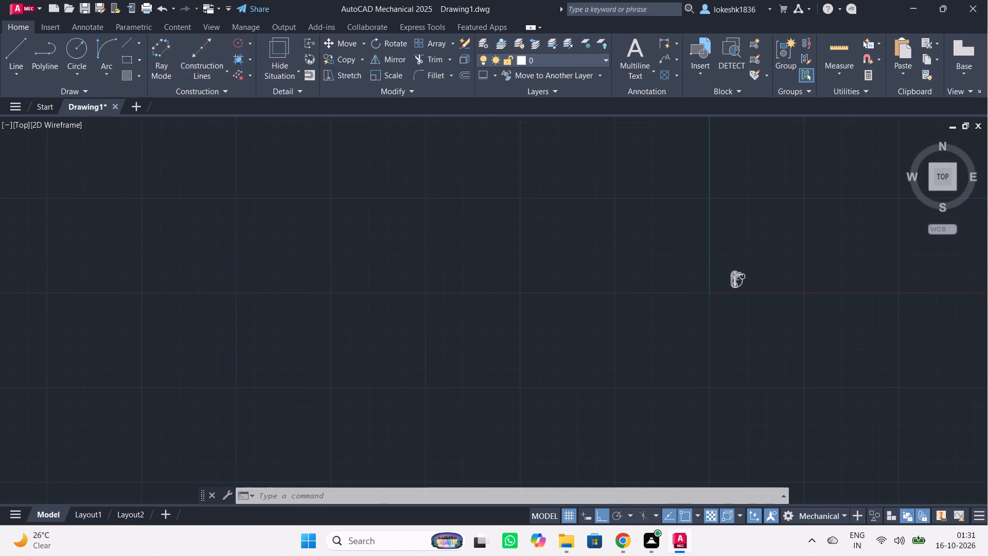
pyautogui.scroll(-1, 743, 274)
pyautogui.scroll(6, 743, 274)
pyautogui.scroll(3, 687, 285)
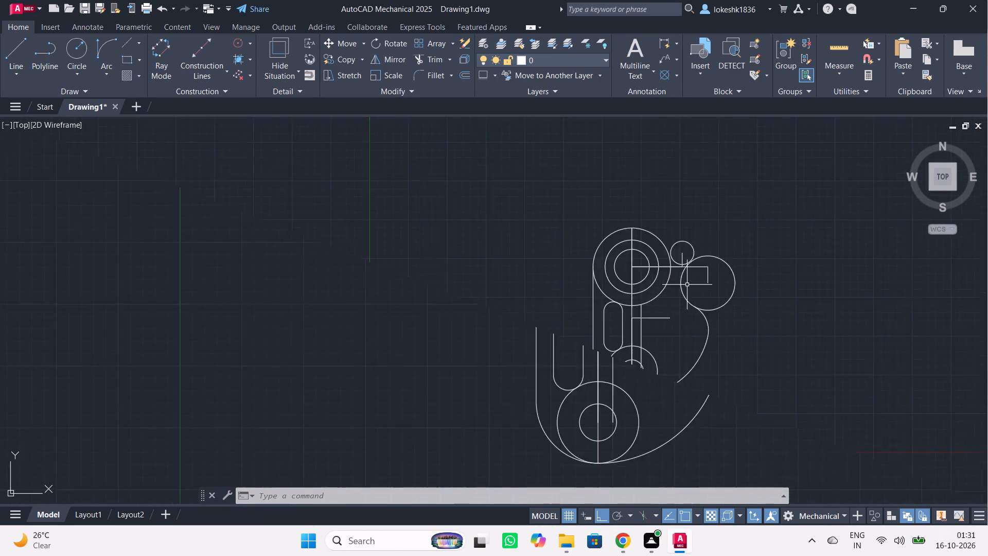
pyautogui.scroll(2, 634, 293)
pyautogui.scroll(-2, 655, 336)
pyautogui.moveTo(659, 344); pyautogui.dragTo(665, 308, button='middle')
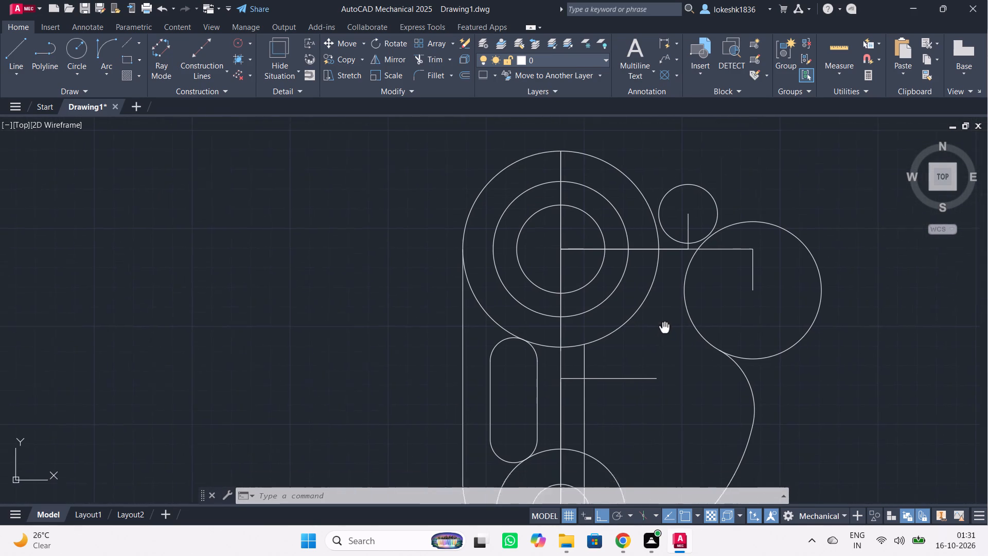
pyautogui.moveTo(665, 308); pyautogui.dragTo(660, 267, button='middle')
pyautogui.scroll(1, 662, 289)
pyautogui.scroll(-1, 667, 266)
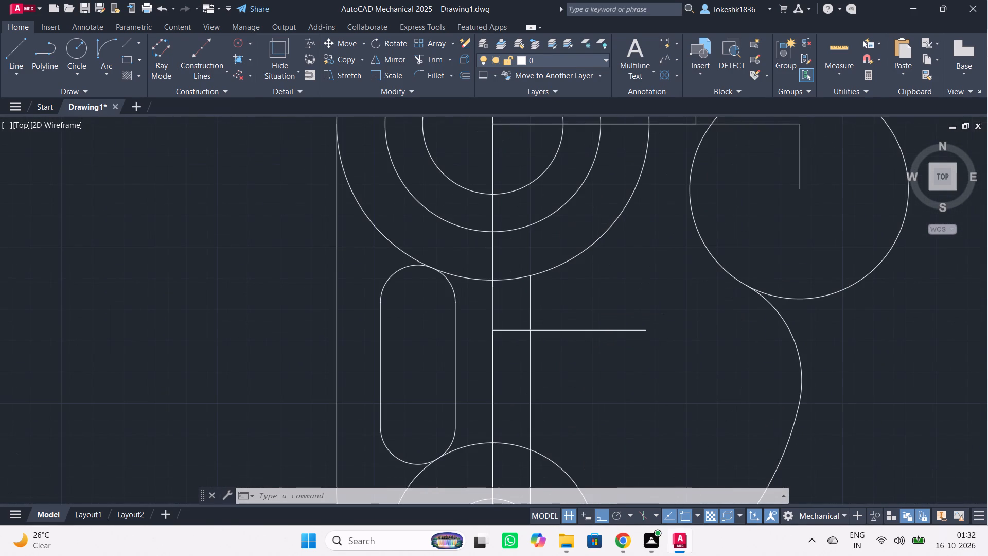
pyautogui.scroll(-1, 667, 266)
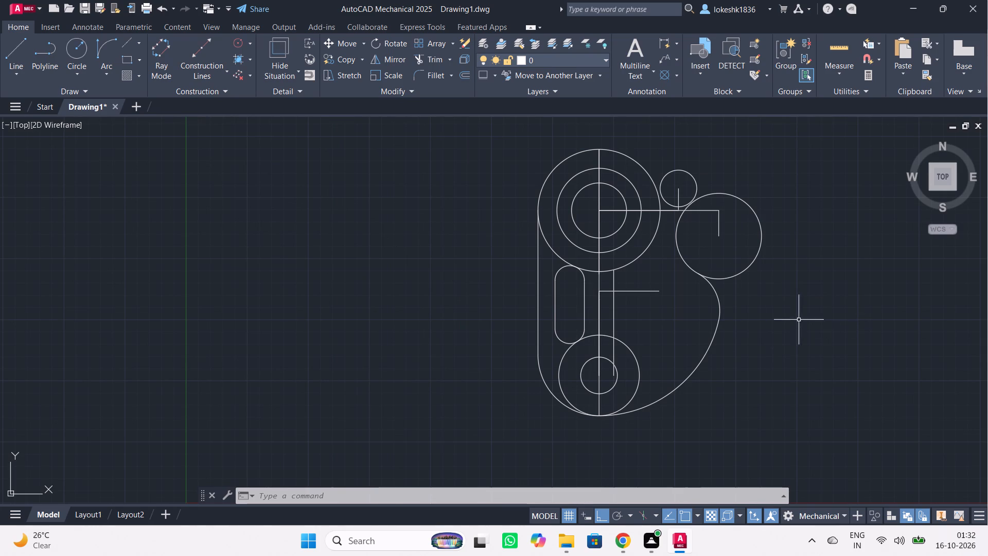
# Draw a radius 55 circle concentric with the radius 35 circle.
pyautogui.press('c')
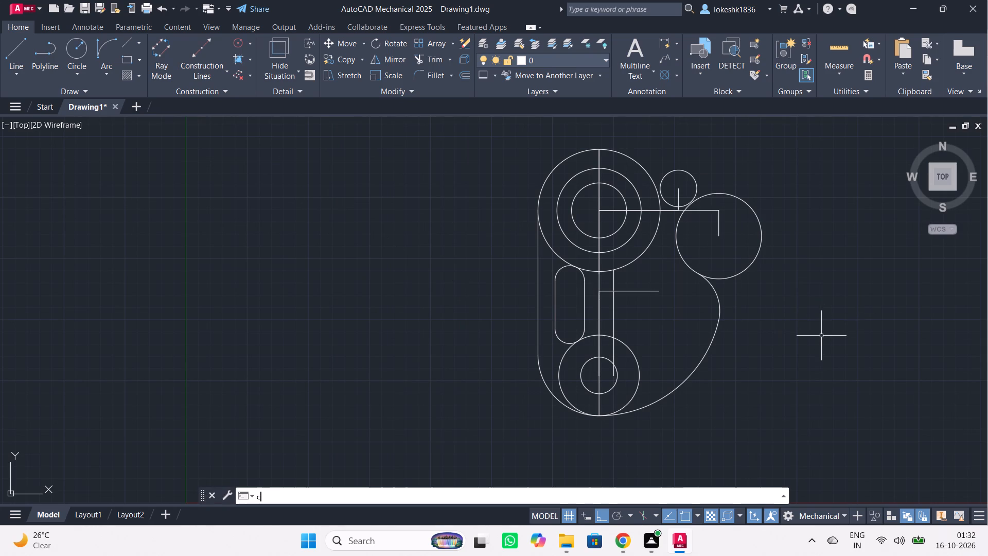
pyautogui.press('Return')
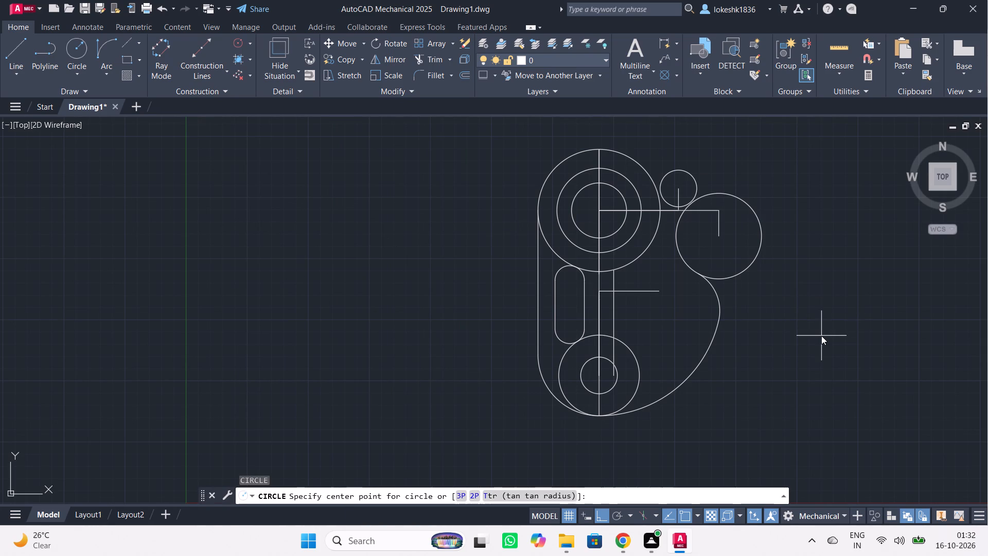
pyautogui.scroll(-1, 788, 321)
pyautogui.scroll(1, 783, 318)
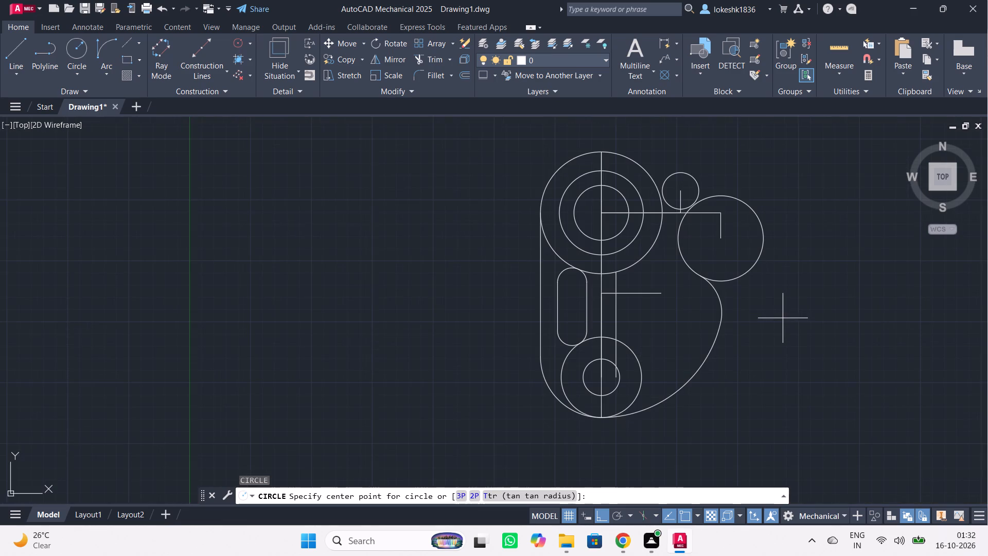
pyautogui.click(722, 239)
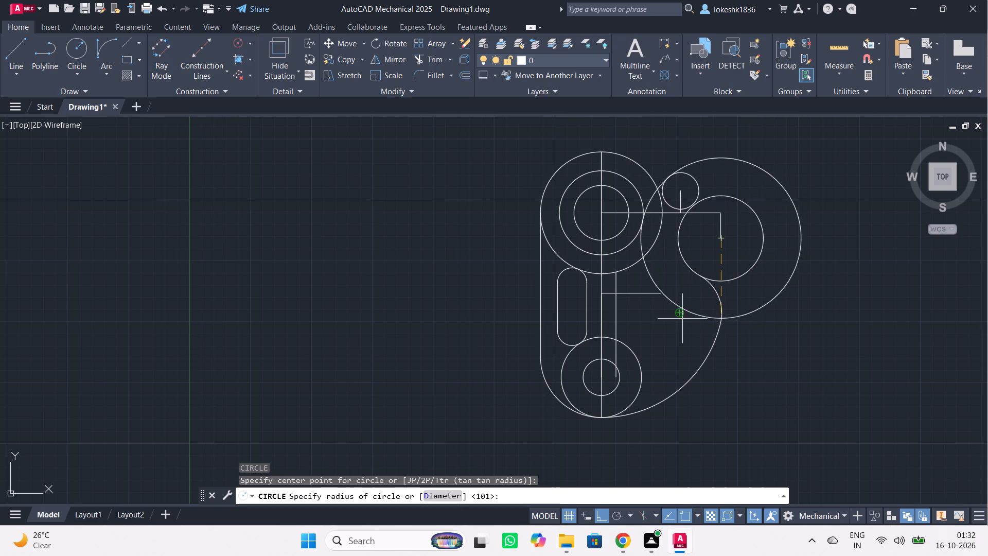
pyautogui.write('55')
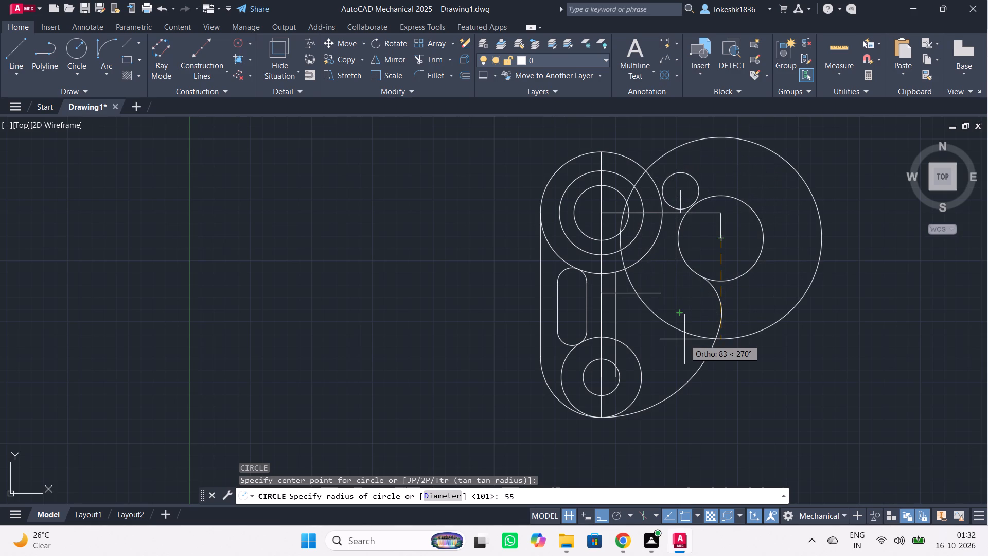
pyautogui.press('Return')
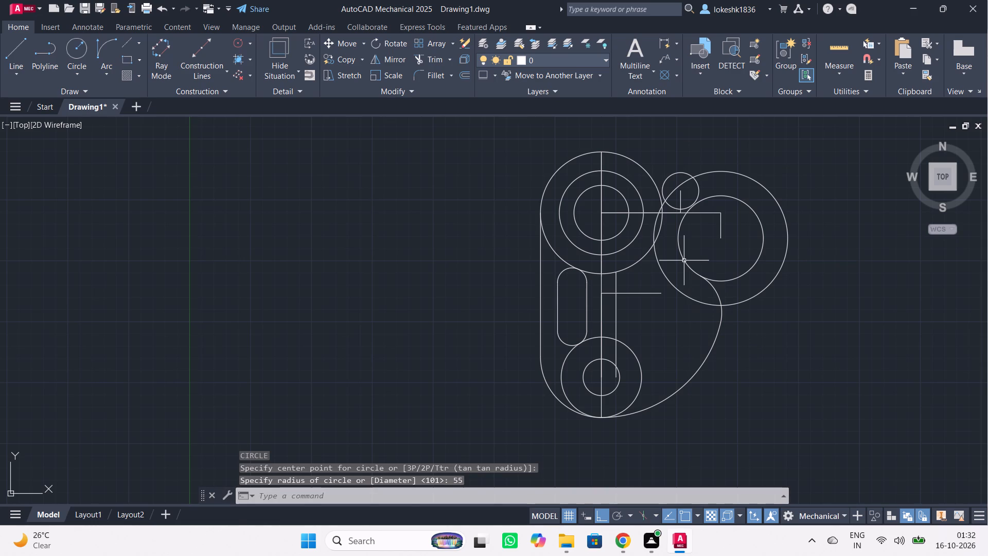
# Fillet the underside of the upper boss's outer circle to the radius 55 circle with a radius of 10.
pyautogui.scroll(2, 687, 259)
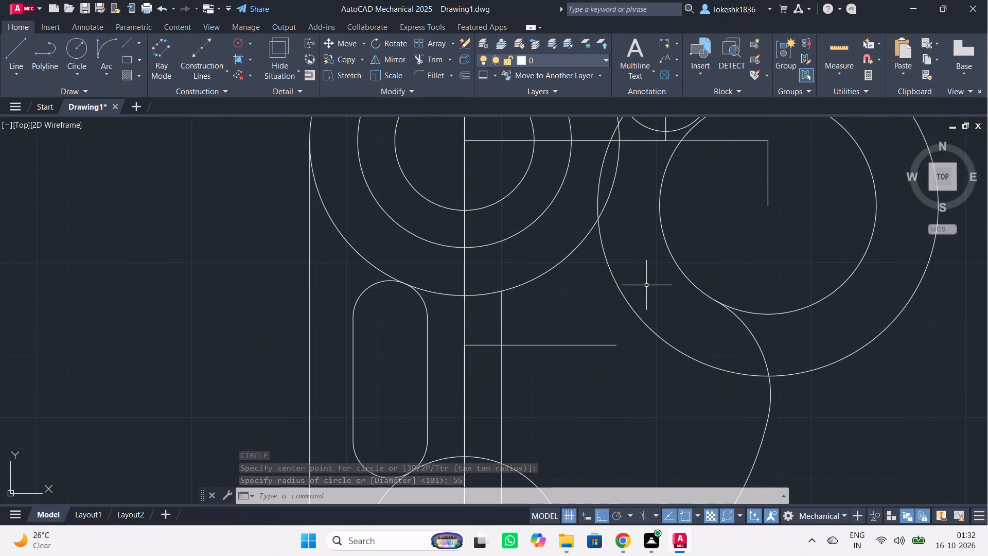
pyautogui.write('fill')
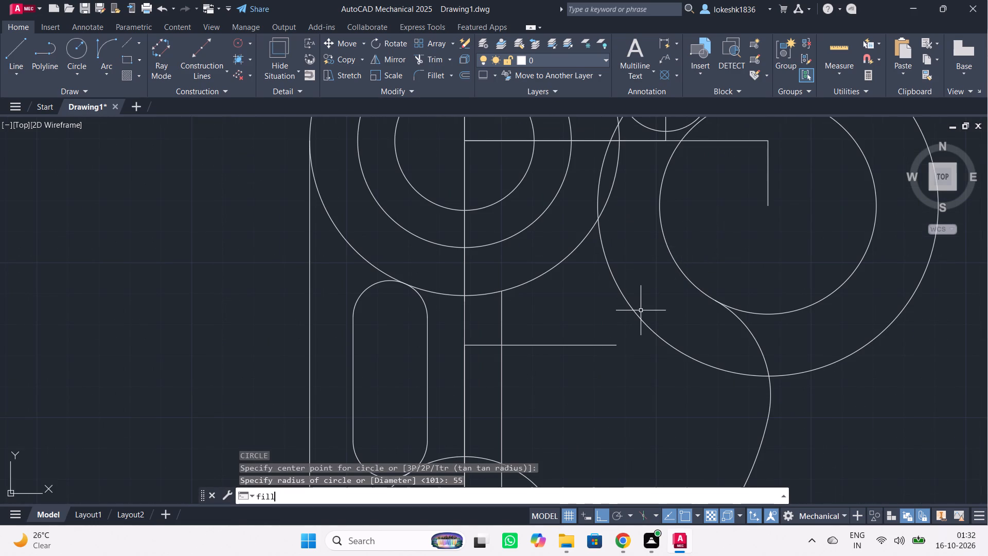
pyautogui.click(292, 386)
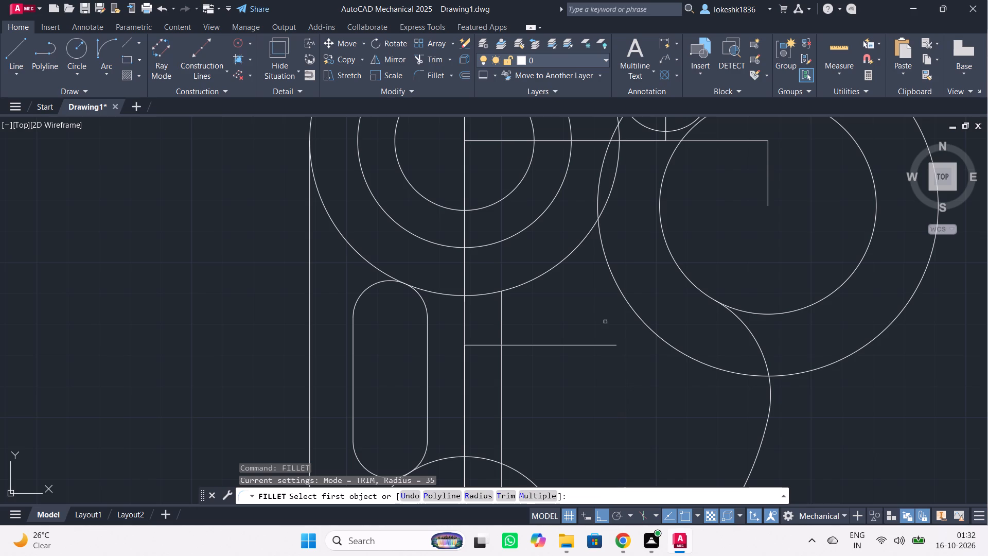
pyautogui.scroll(1, 585, 311)
pyautogui.scroll(-1, 585, 309)
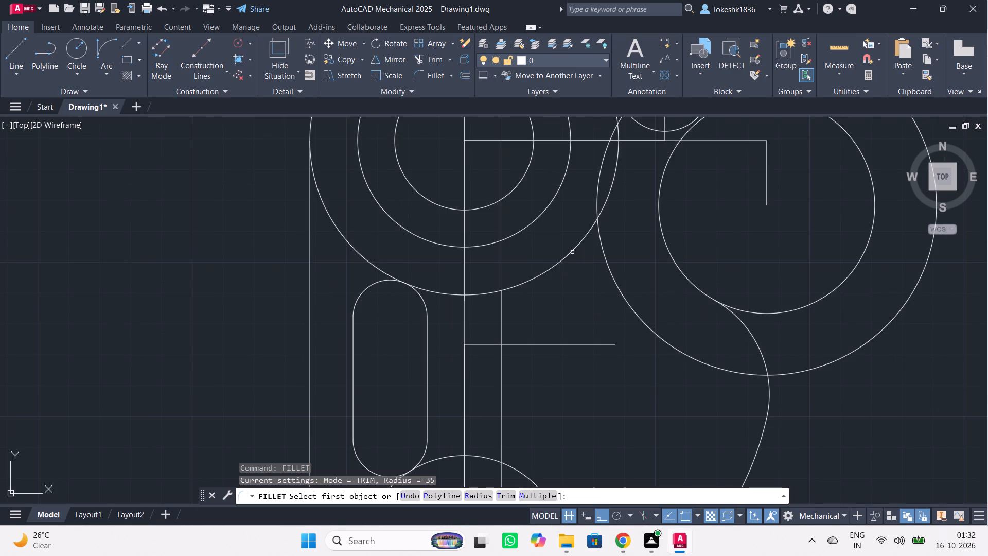
pyautogui.click(472, 491)
pyautogui.write('10')
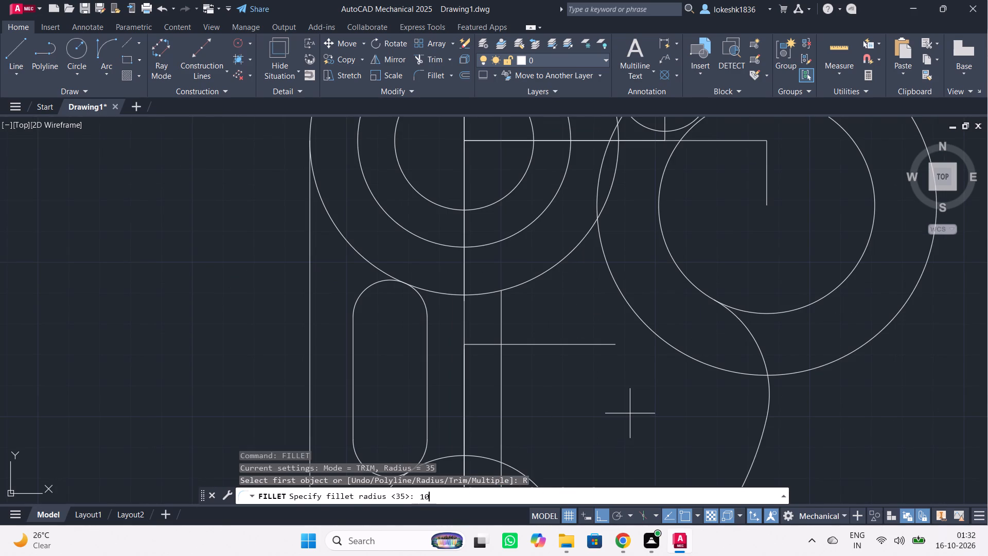
pyautogui.press('Return')
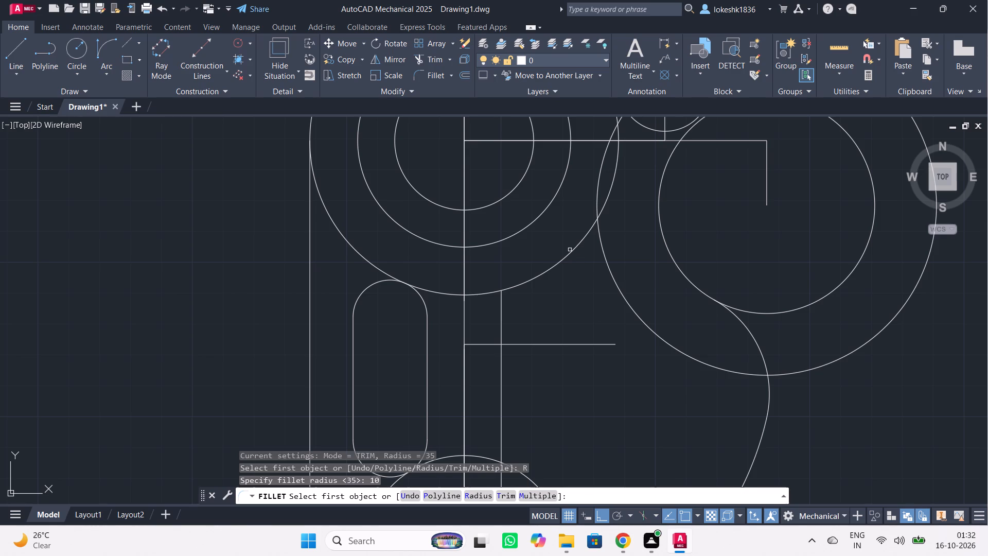
pyautogui.click(577, 248)
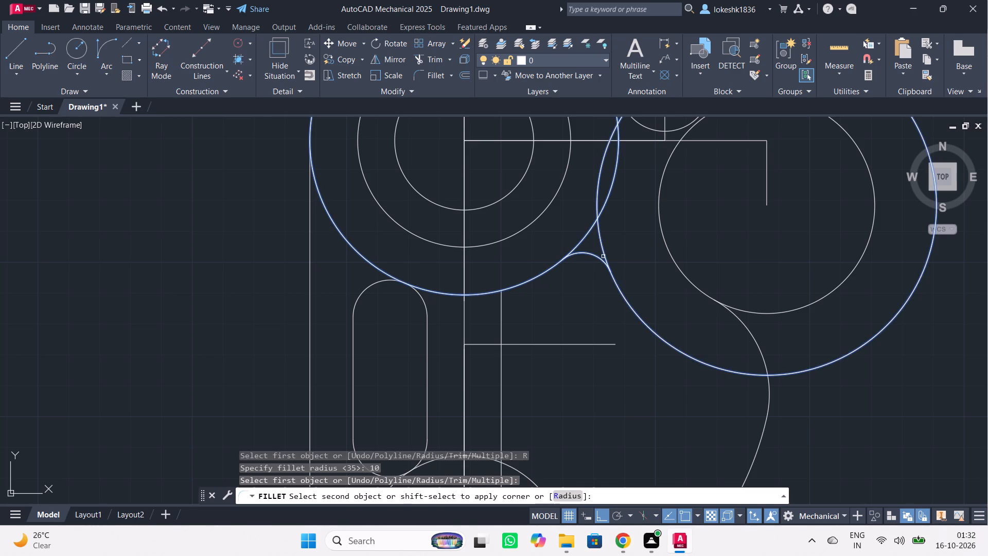
pyautogui.click(605, 257)
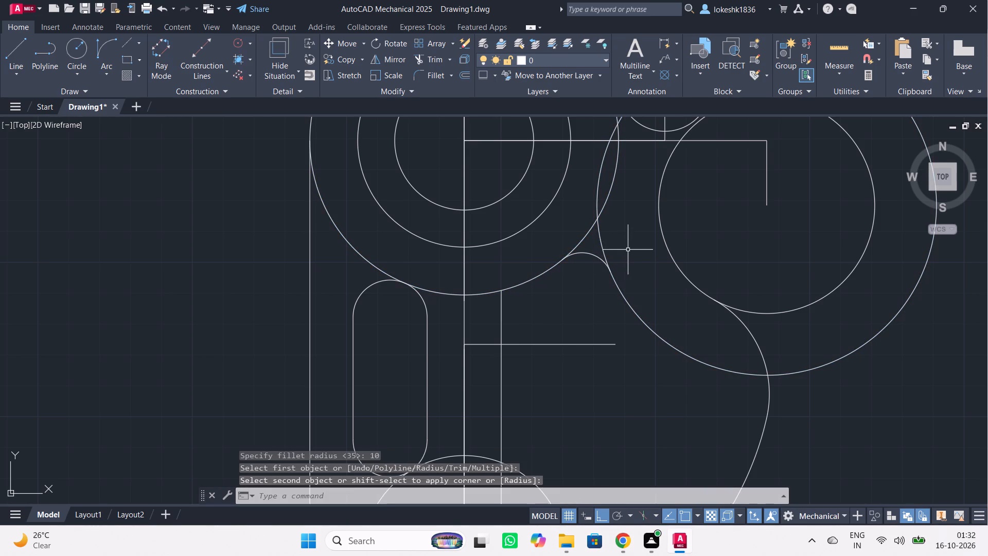
# Trim away the overlapping arcs of the upper boss's outer circle and the radius 55 circle between the fillet and their upper intersection.
pyautogui.scroll(-1, 630, 218)
pyautogui.scroll(1, 630, 218)
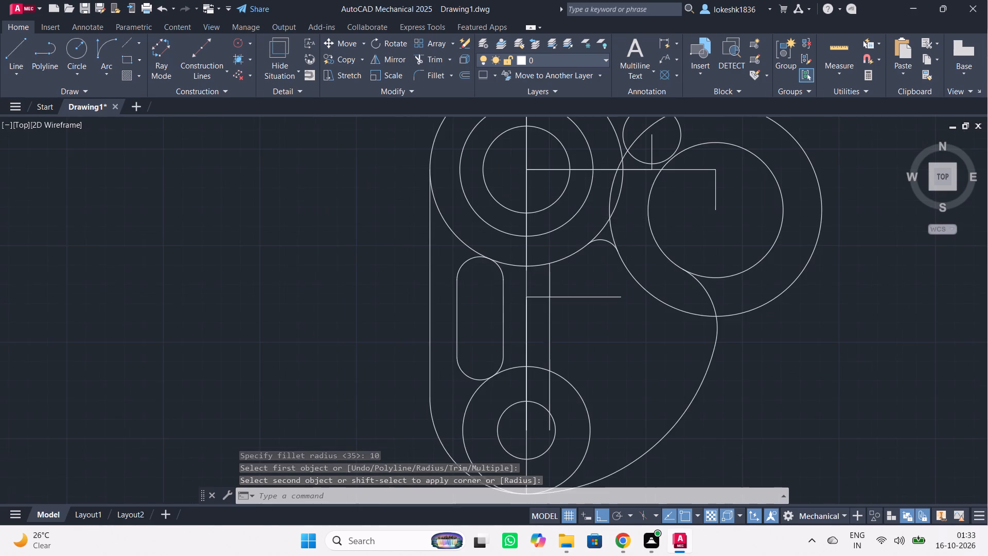
pyautogui.scroll(-1, 630, 218)
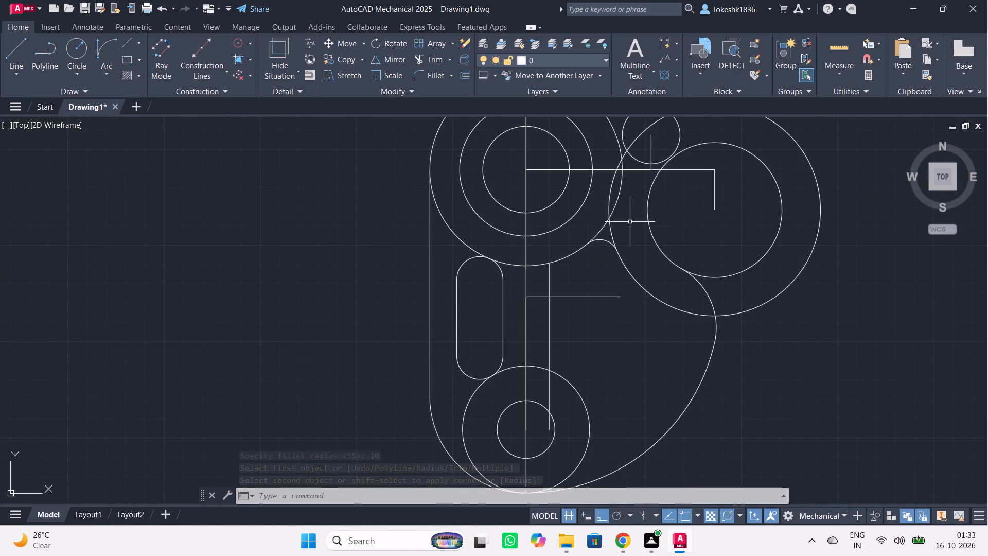
pyautogui.write('tr')
pyautogui.press('Return')
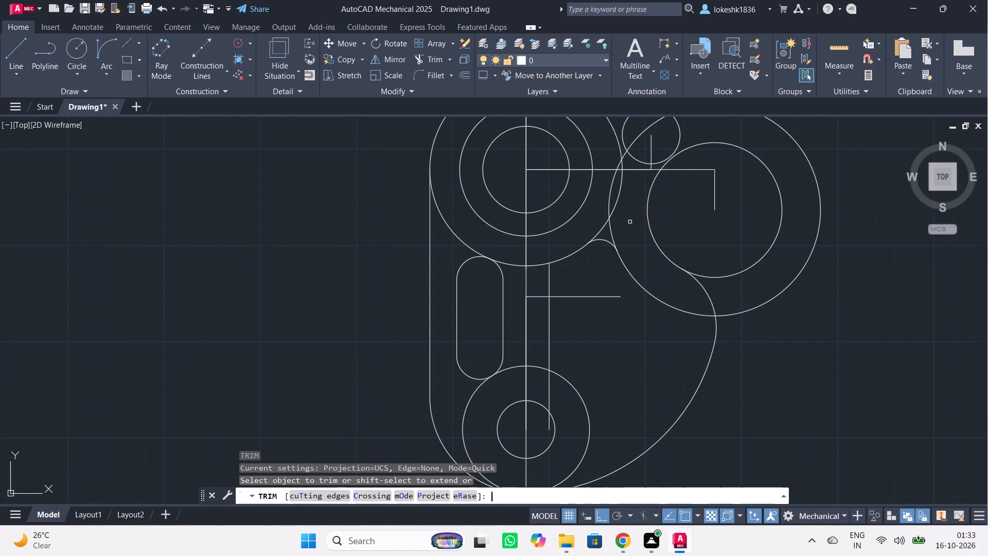
pyautogui.moveTo(630, 225); pyautogui.dragTo(603, 213)
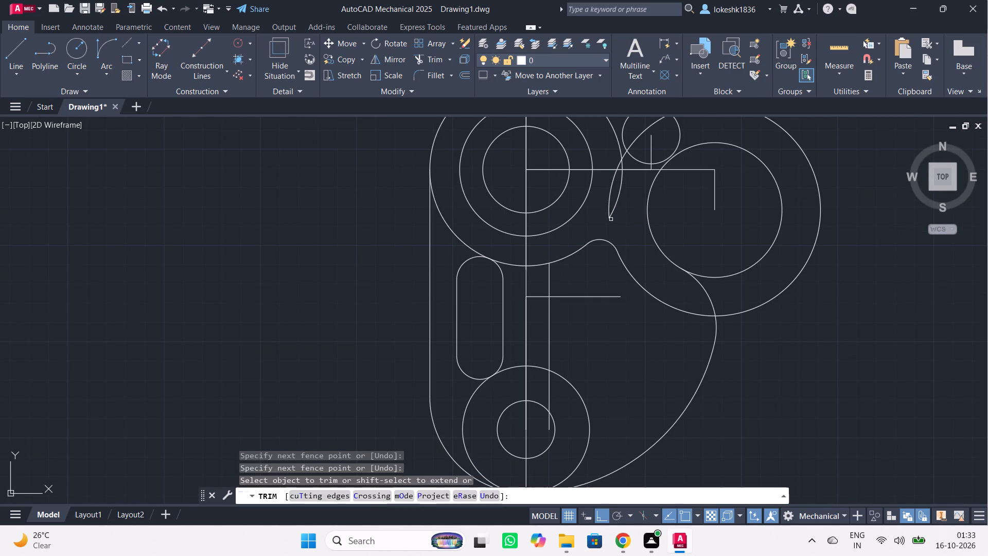
pyautogui.moveTo(628, 208); pyautogui.dragTo(606, 204)
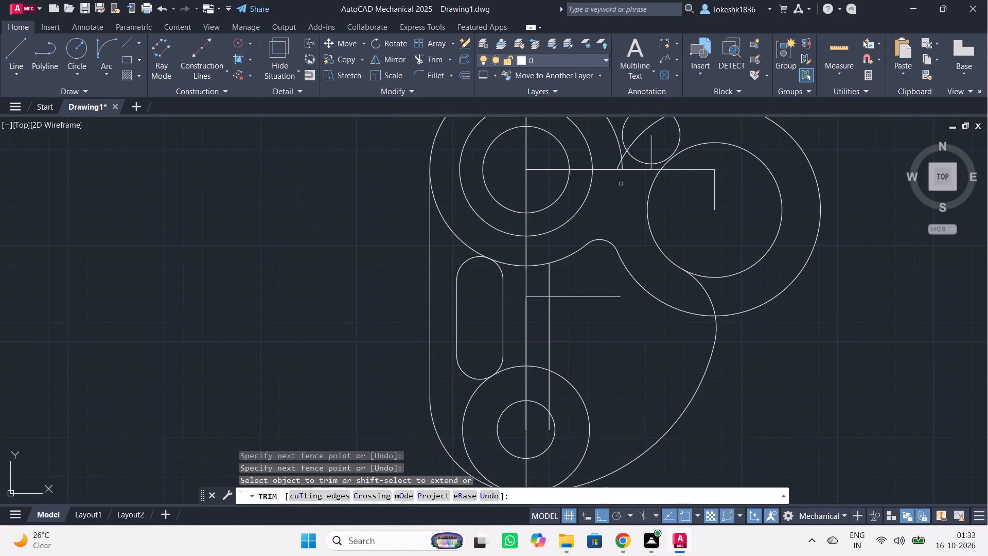
pyautogui.moveTo(624, 196); pyautogui.dragTo(619, 314, button='middle')
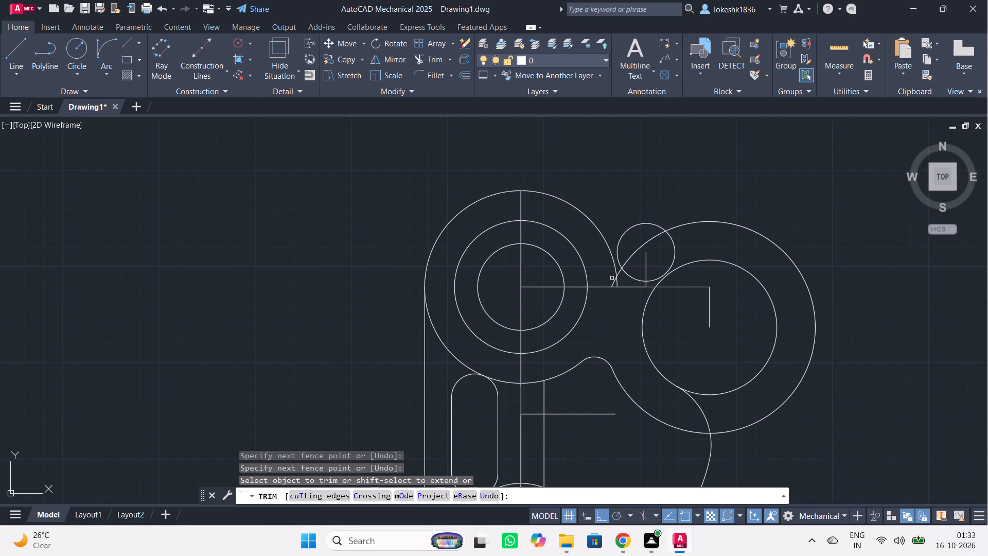
pyautogui.scroll(2, 613, 282)
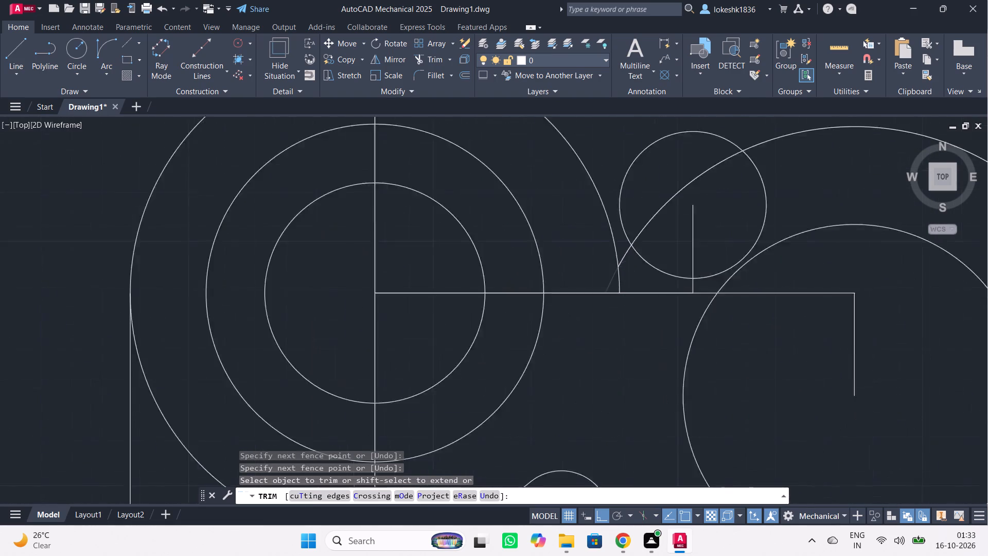
pyautogui.scroll(3, 613, 282)
pyautogui.moveTo(613, 295); pyautogui.dragTo(579, 273)
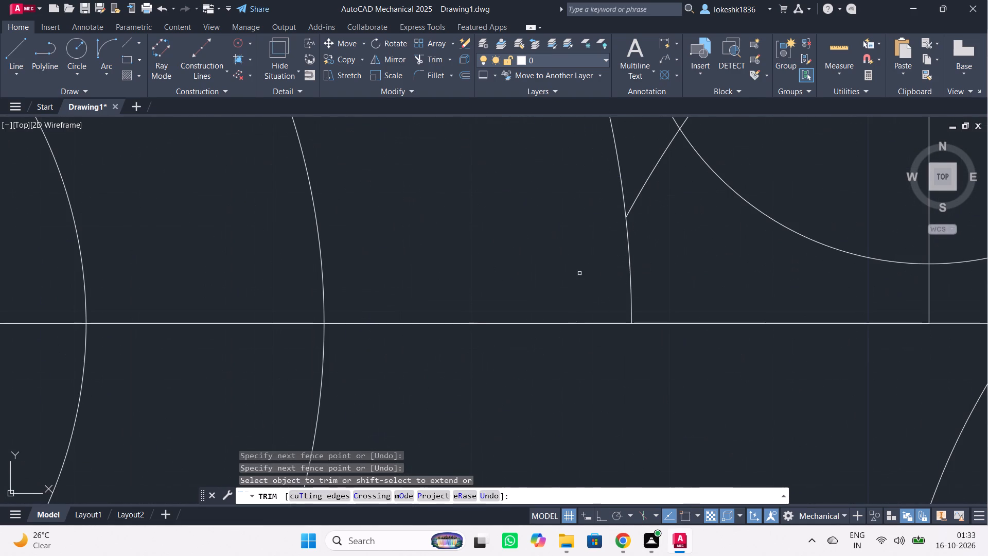
pyautogui.moveTo(641, 253); pyautogui.dragTo(612, 270)
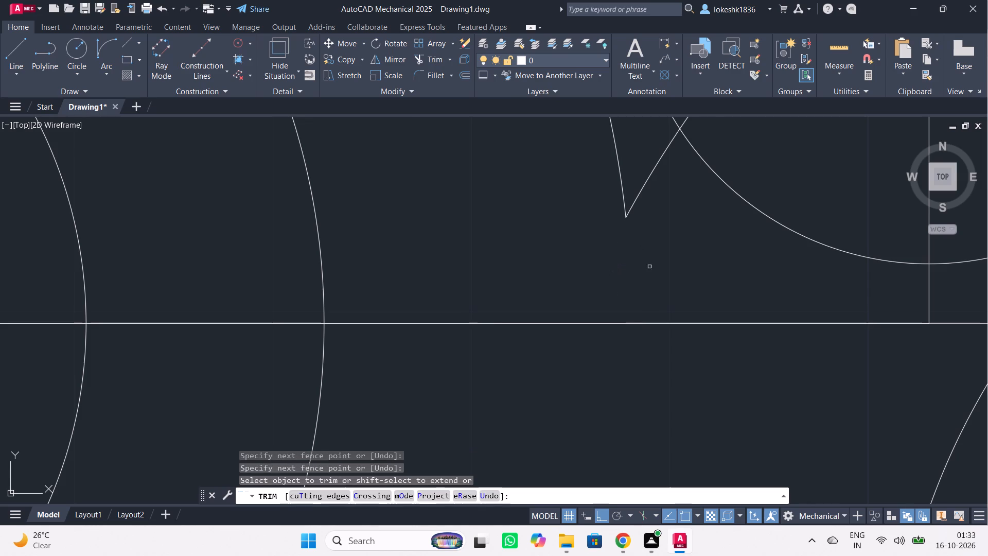
# Trim away both parts of the short horizontal construction line extending from the vertical centre line between the two bosses.
pyautogui.scroll(-1, 655, 253)
pyautogui.scroll(3, 656, 250)
pyautogui.scroll(-6, 660, 274)
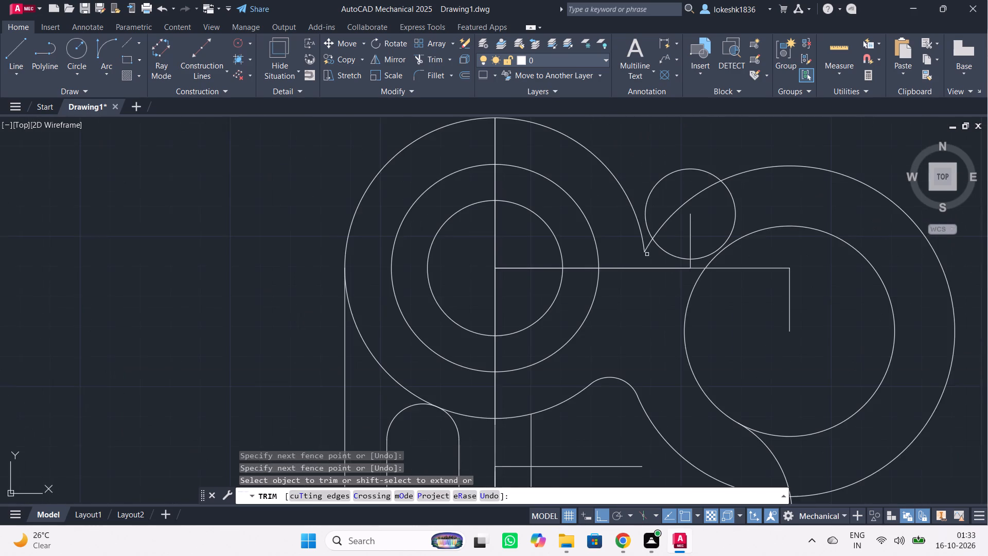
pyautogui.scroll(-1, 647, 254)
pyautogui.scroll(-1, 663, 315)
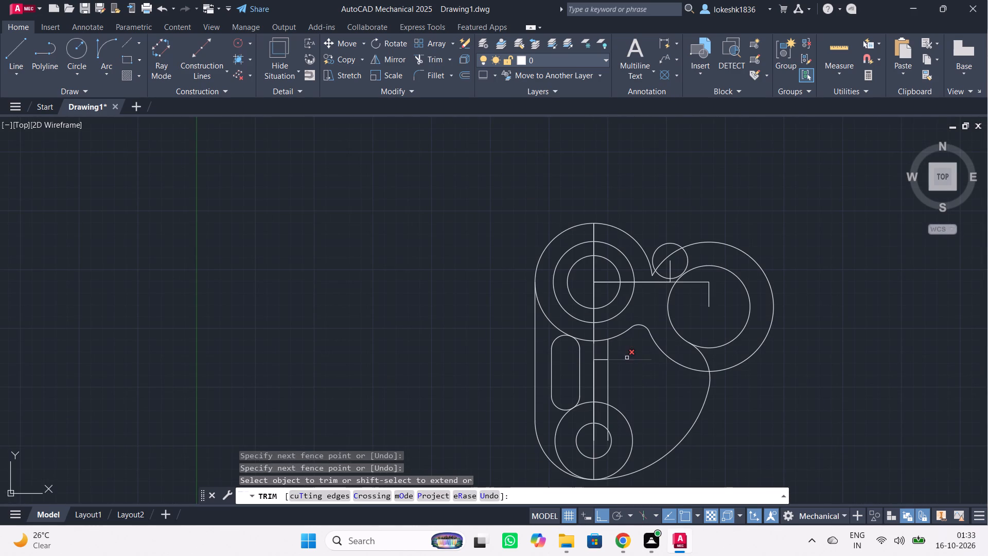
pyautogui.click(631, 360)
pyautogui.scroll(3, 601, 359)
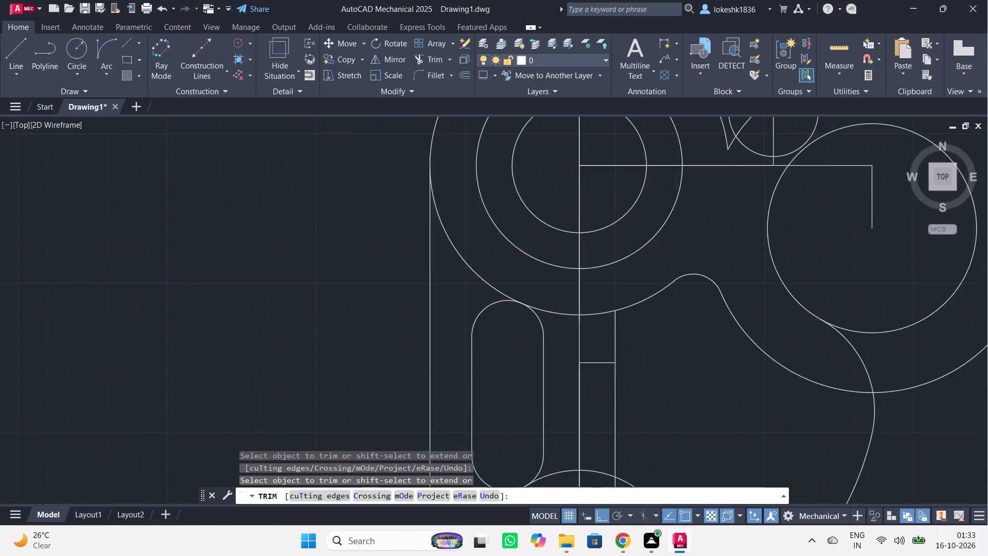
pyautogui.click(598, 367)
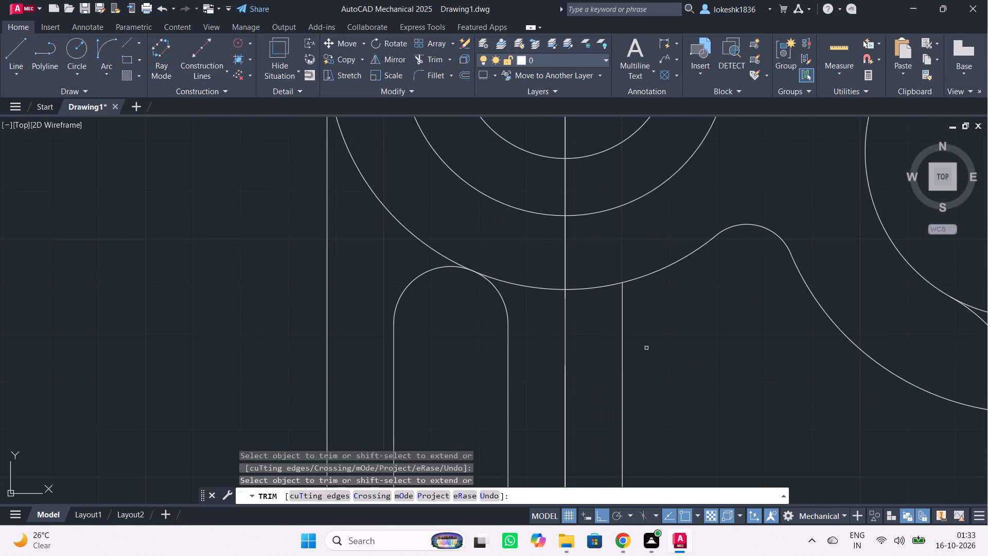
pyautogui.scroll(-1, 646, 348)
pyautogui.scroll(4, 649, 345)
pyautogui.scroll(-4, 651, 343)
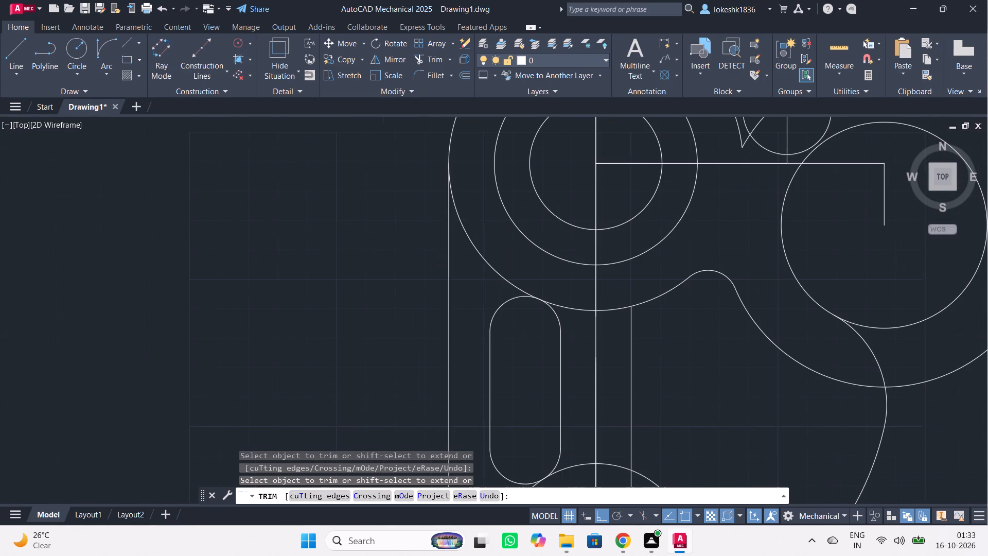
pyautogui.scroll(-1, 658, 363)
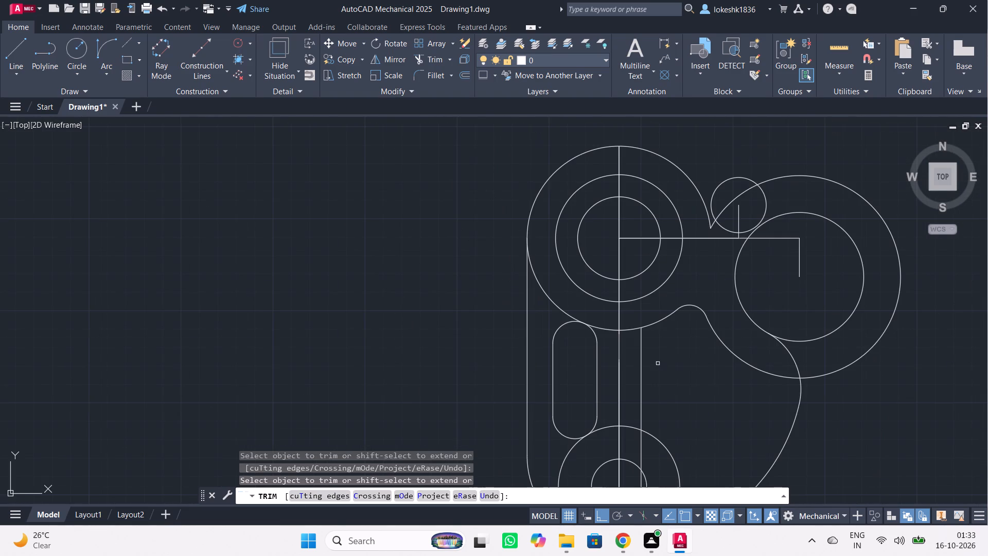
# Trim away the bottom arc of the upper boss's outer circle between the vertical centre line and the parallel vertical line beside it.
pyautogui.scroll(3, 637, 340)
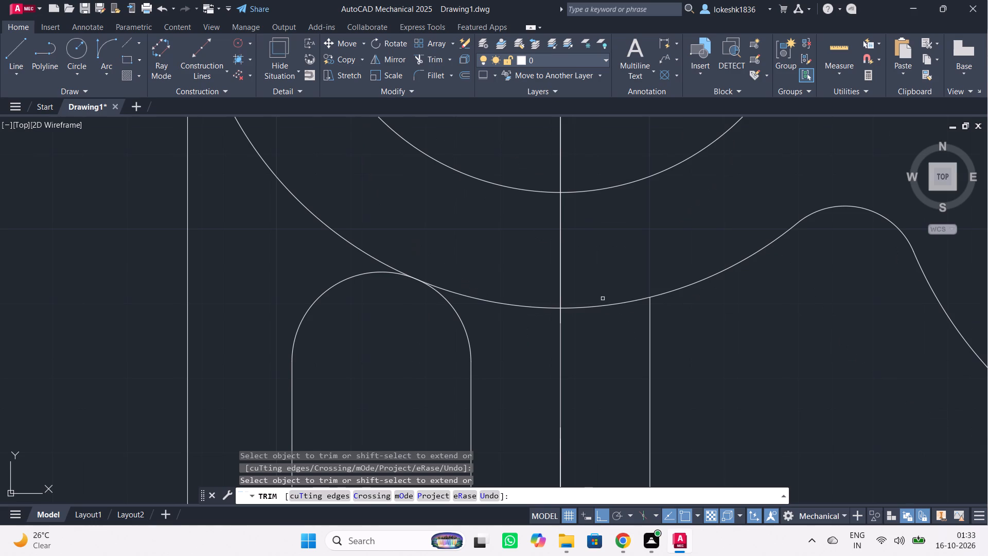
pyautogui.moveTo(606, 292); pyautogui.dragTo(613, 326)
pyautogui.scroll(2, 733, 335)
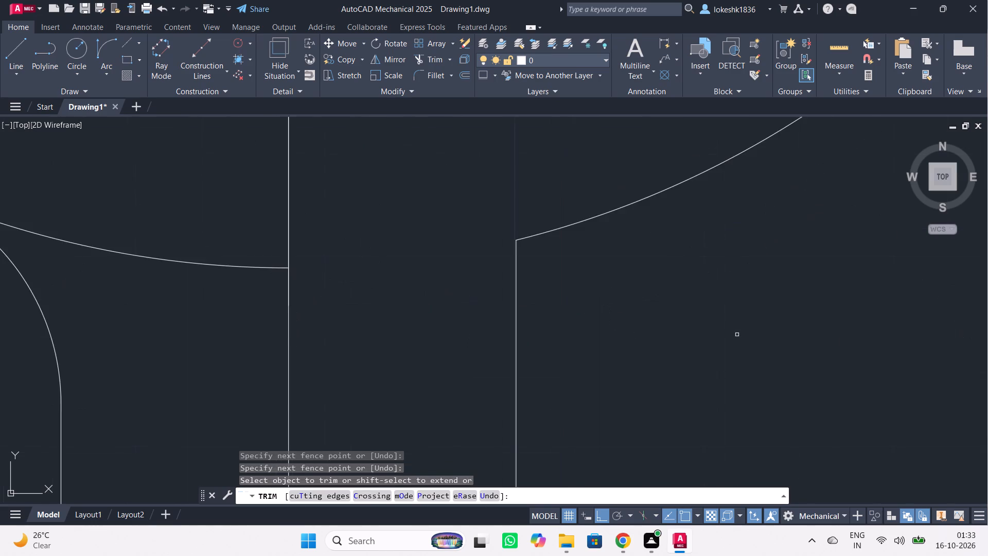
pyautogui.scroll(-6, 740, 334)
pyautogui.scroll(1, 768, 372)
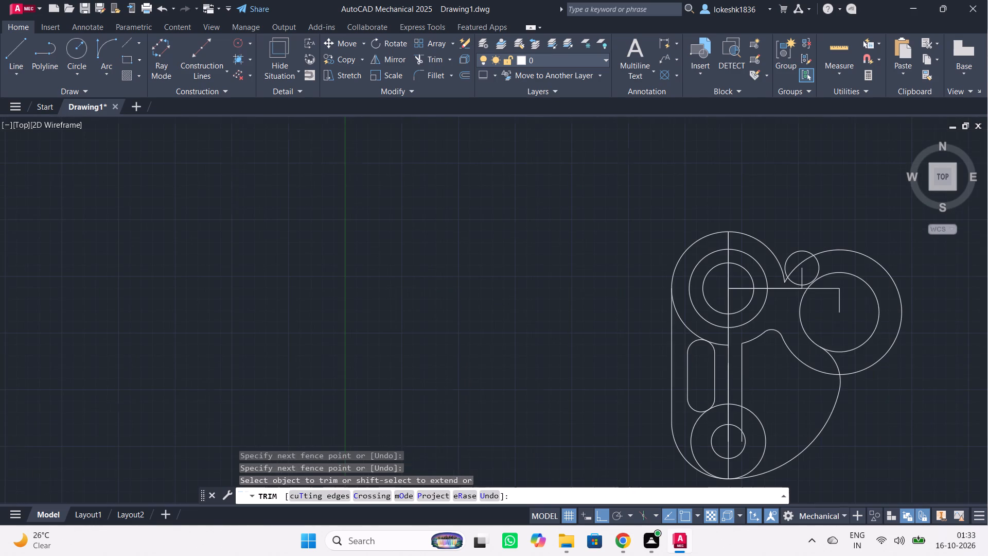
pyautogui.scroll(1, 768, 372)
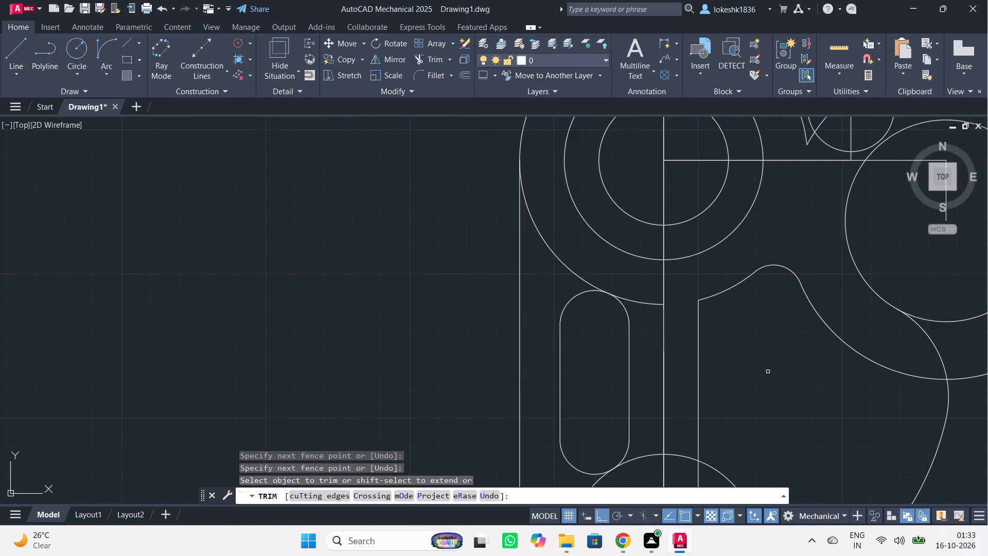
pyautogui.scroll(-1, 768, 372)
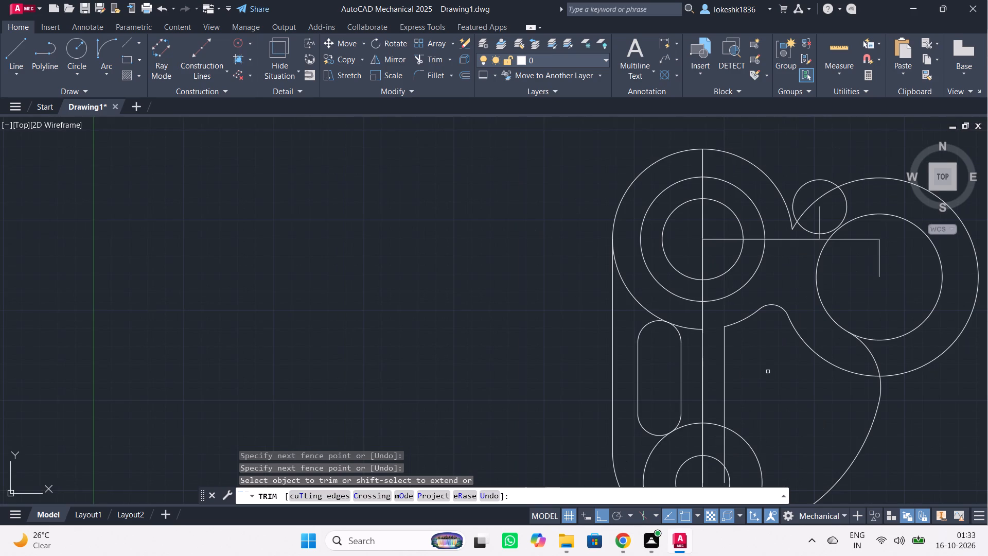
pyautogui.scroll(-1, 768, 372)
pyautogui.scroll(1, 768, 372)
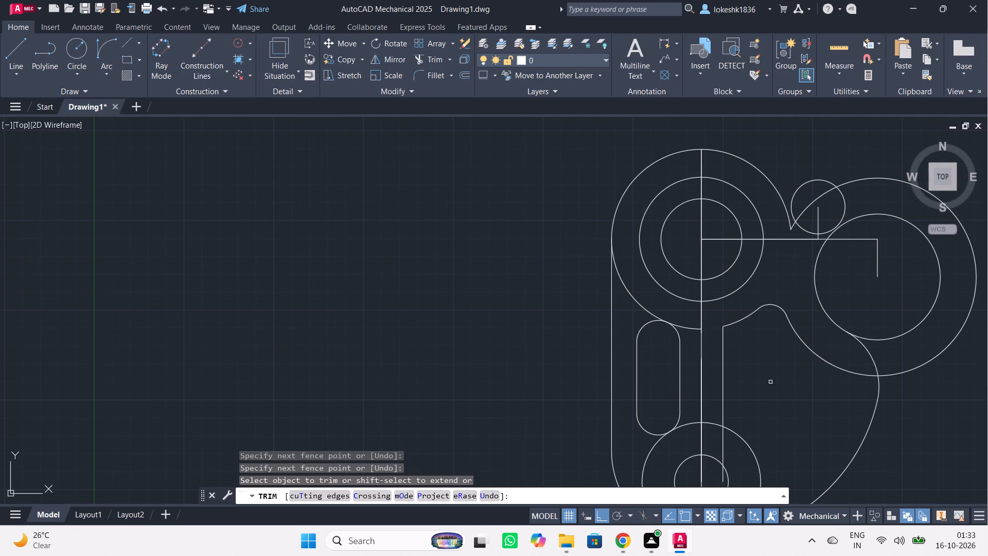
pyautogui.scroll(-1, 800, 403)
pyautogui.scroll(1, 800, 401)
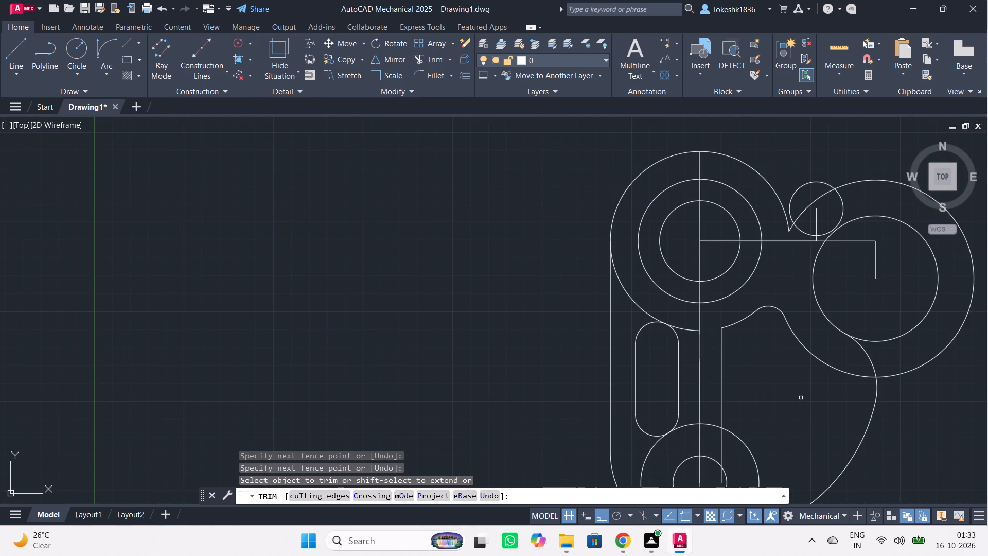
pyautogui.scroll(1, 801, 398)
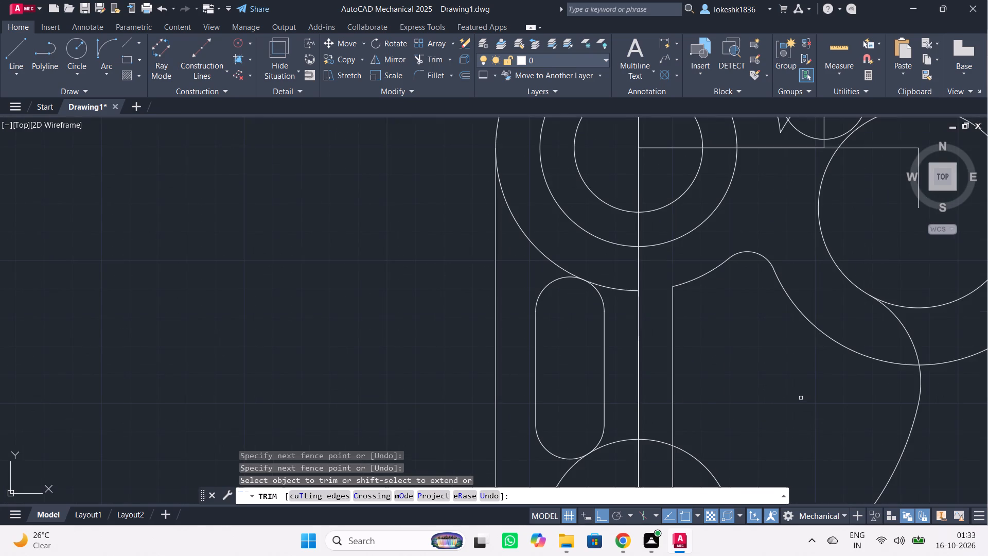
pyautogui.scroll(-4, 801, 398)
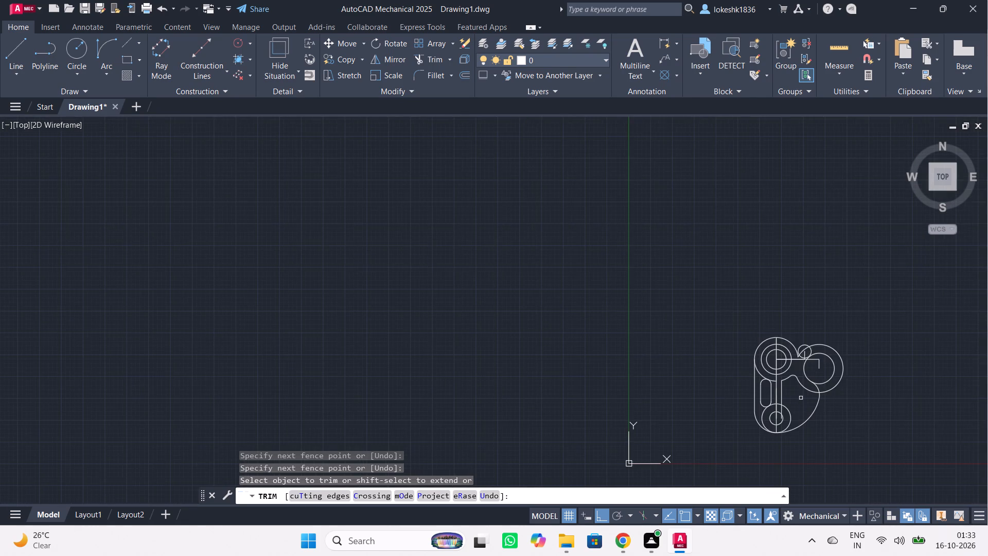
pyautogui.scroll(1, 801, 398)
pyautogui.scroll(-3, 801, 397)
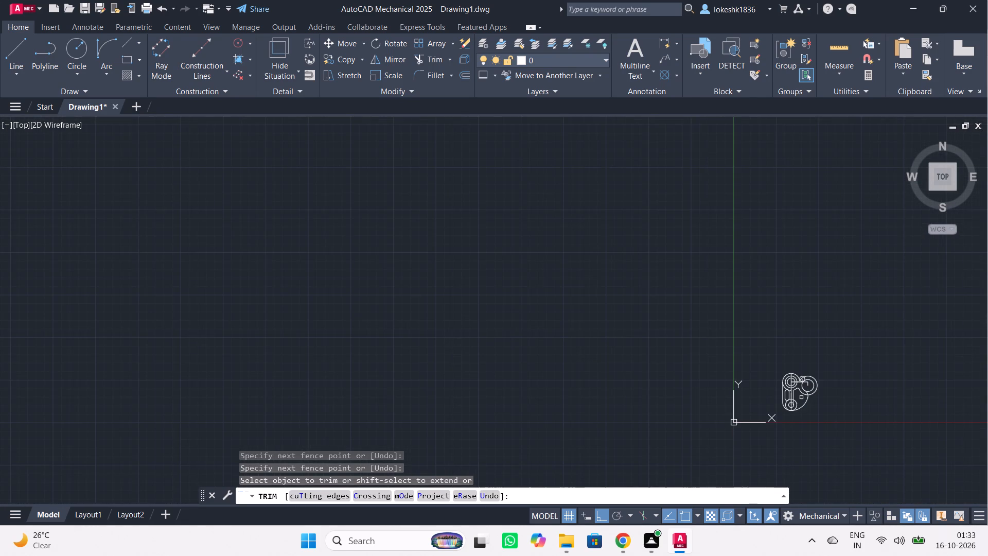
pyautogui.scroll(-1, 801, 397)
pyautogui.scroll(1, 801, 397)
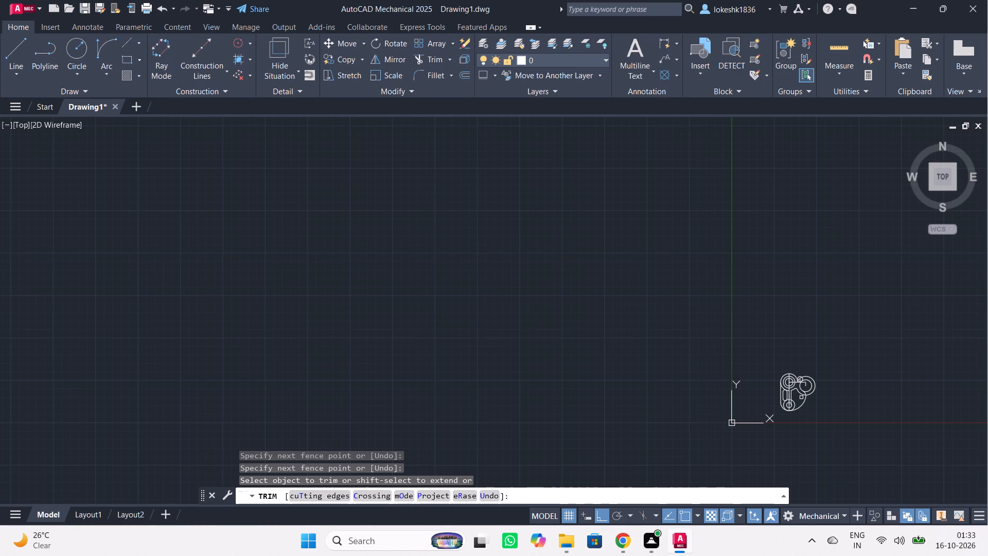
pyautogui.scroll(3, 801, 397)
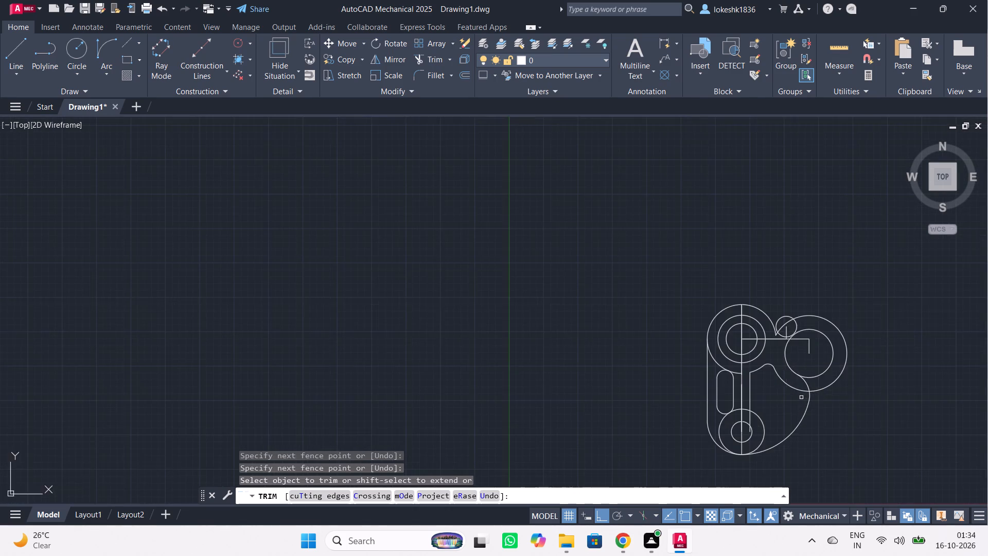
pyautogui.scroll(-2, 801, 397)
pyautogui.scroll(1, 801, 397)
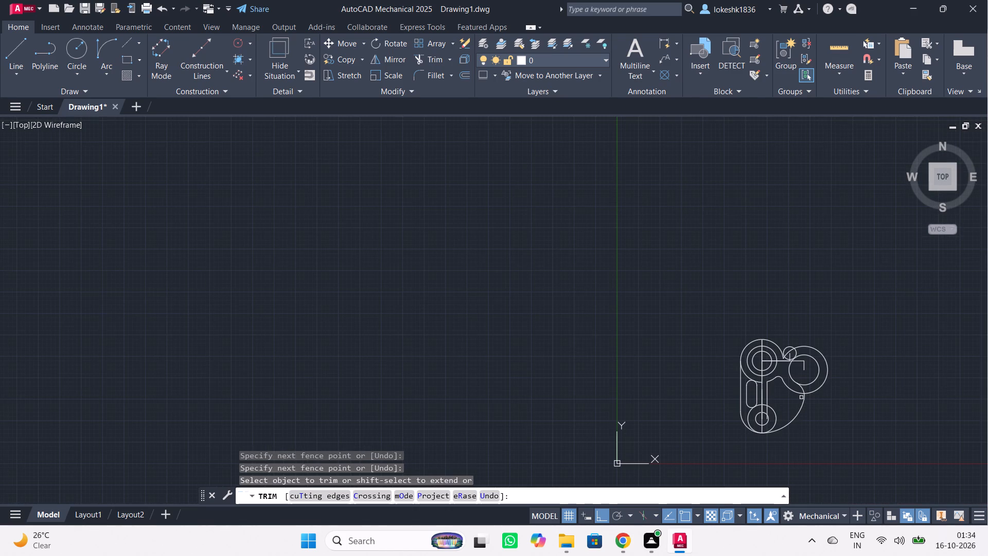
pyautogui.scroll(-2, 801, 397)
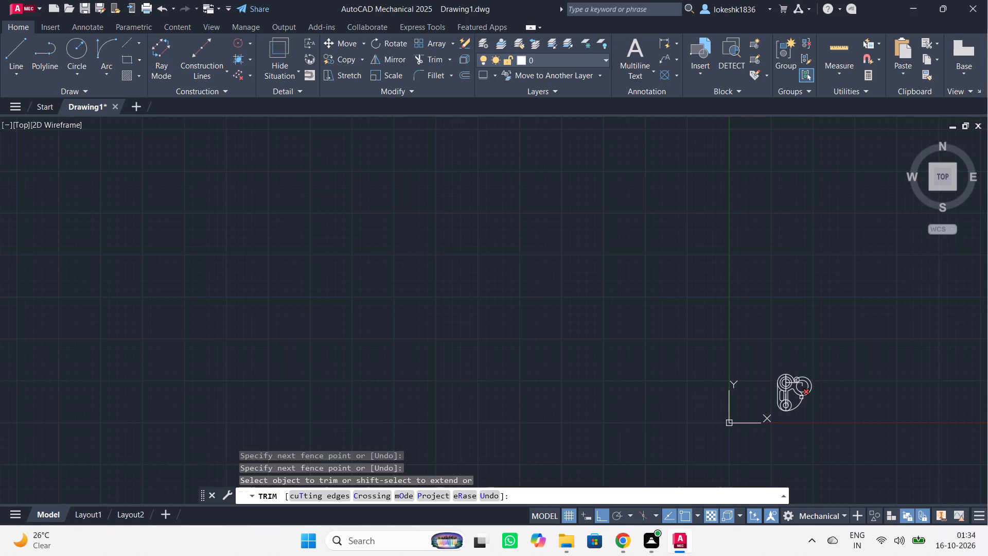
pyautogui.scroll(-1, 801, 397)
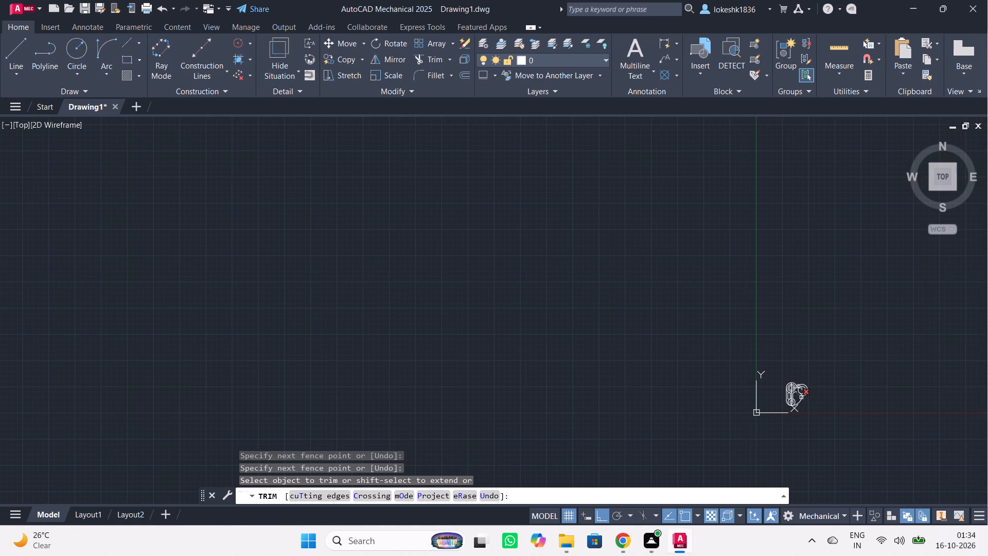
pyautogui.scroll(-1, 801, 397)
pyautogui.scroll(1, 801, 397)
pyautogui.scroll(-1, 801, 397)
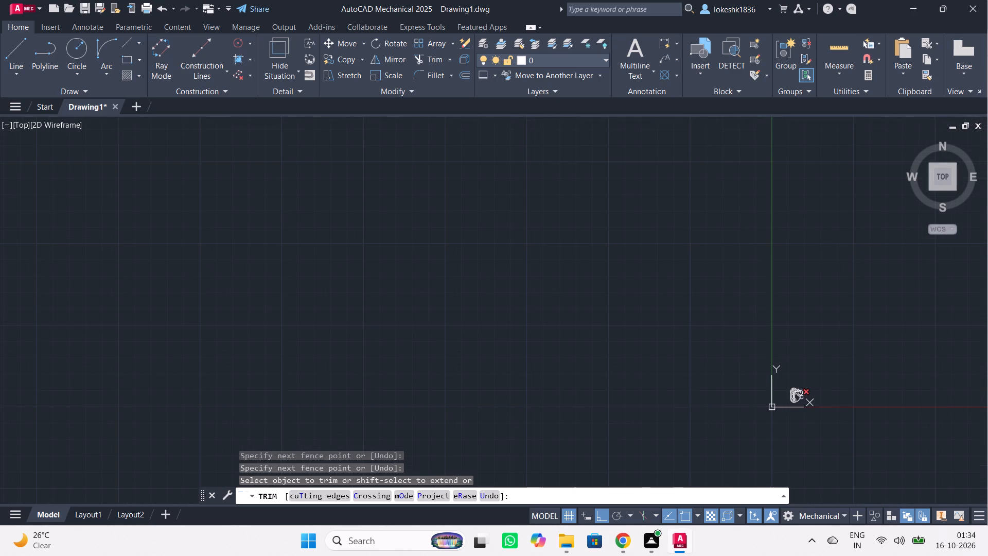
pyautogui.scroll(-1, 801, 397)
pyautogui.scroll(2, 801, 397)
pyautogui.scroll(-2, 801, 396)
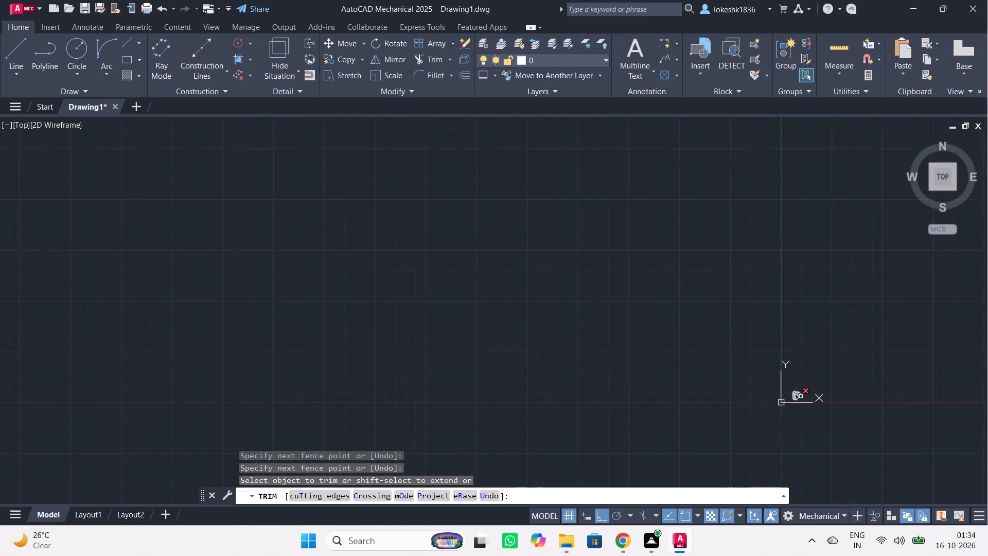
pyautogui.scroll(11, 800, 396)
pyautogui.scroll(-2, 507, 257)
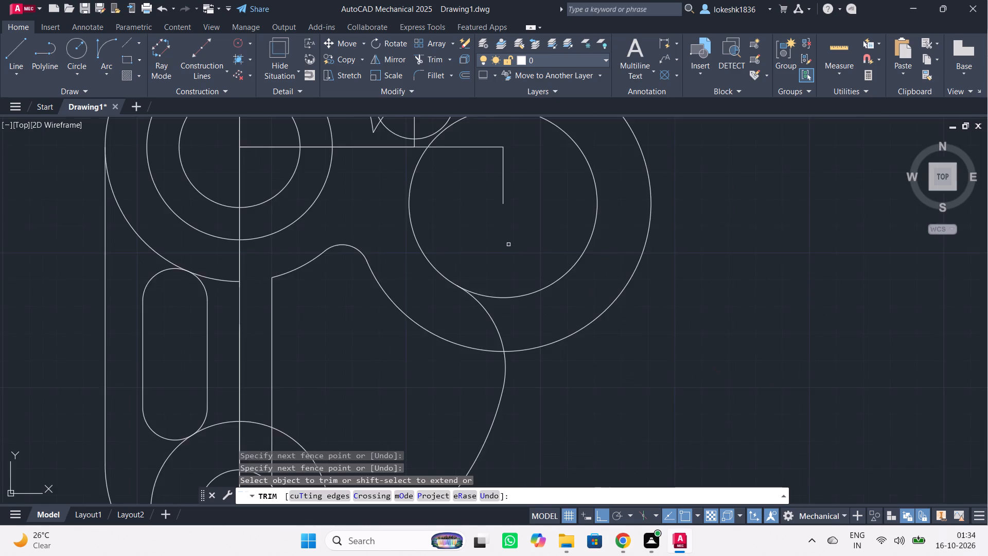
# Erase the vertical line running from between the bosses down to the bottom of the lower boss.
pyautogui.scroll(-1, 508, 244)
pyautogui.moveTo(427, 319); pyautogui.dragTo(514, 281, button='middle')
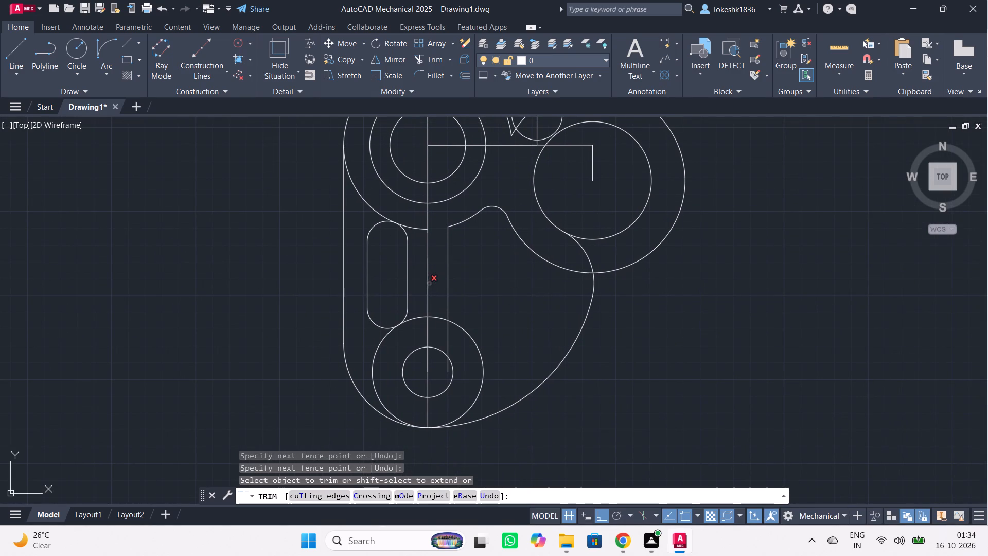
pyautogui.press('Escape')
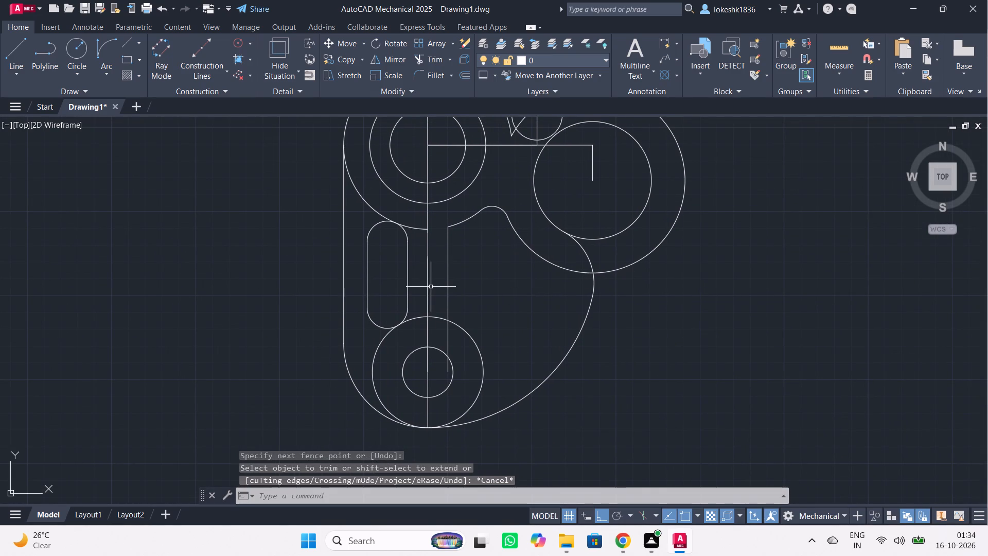
pyautogui.click(427, 292)
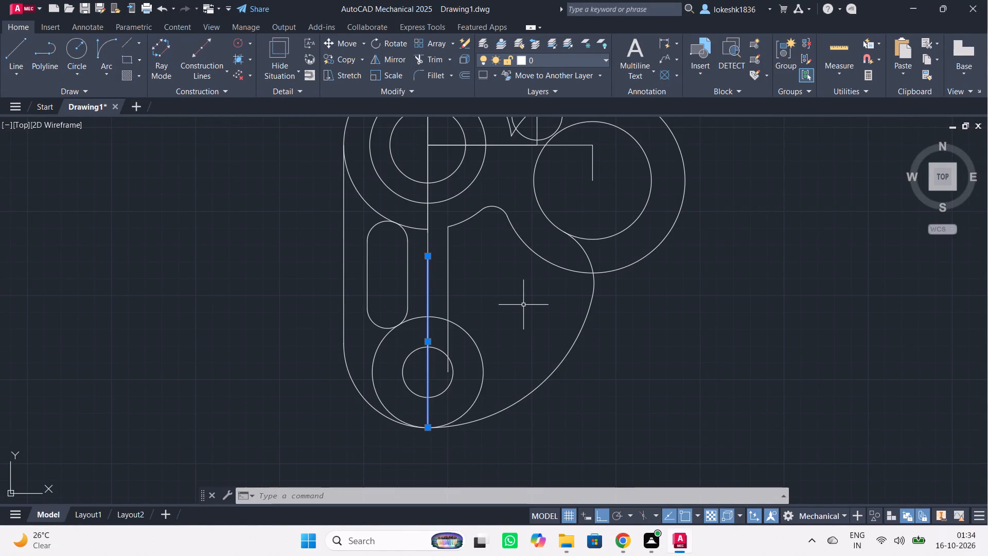
pyautogui.press('Delete')
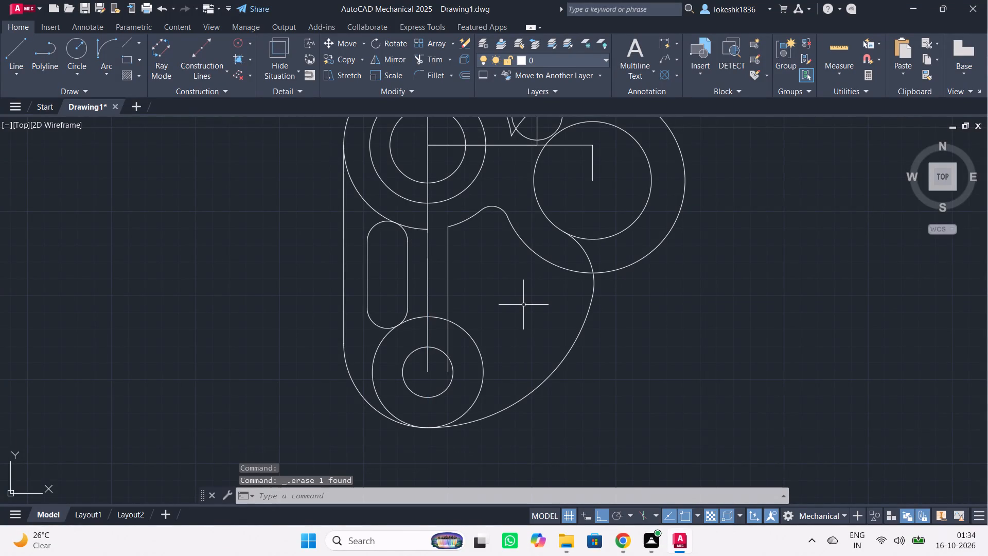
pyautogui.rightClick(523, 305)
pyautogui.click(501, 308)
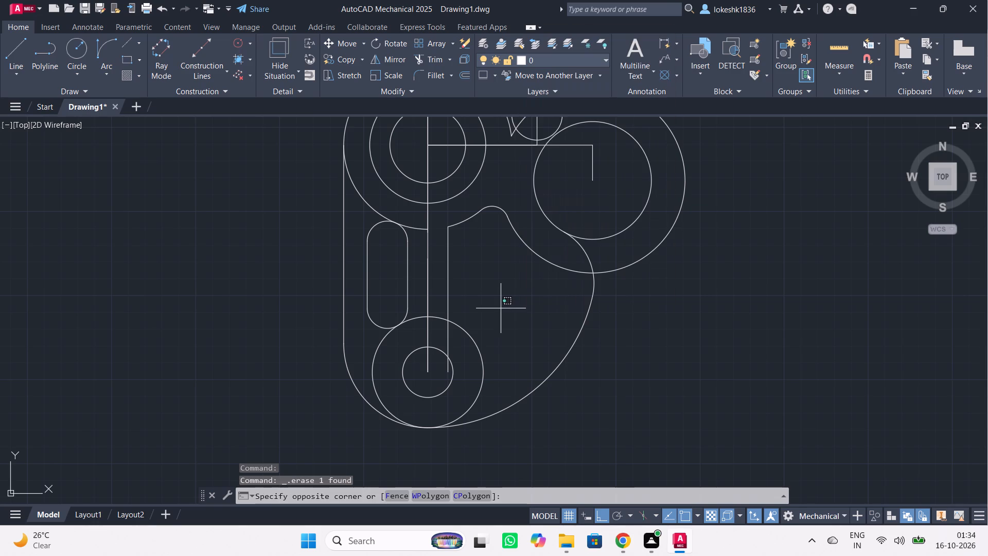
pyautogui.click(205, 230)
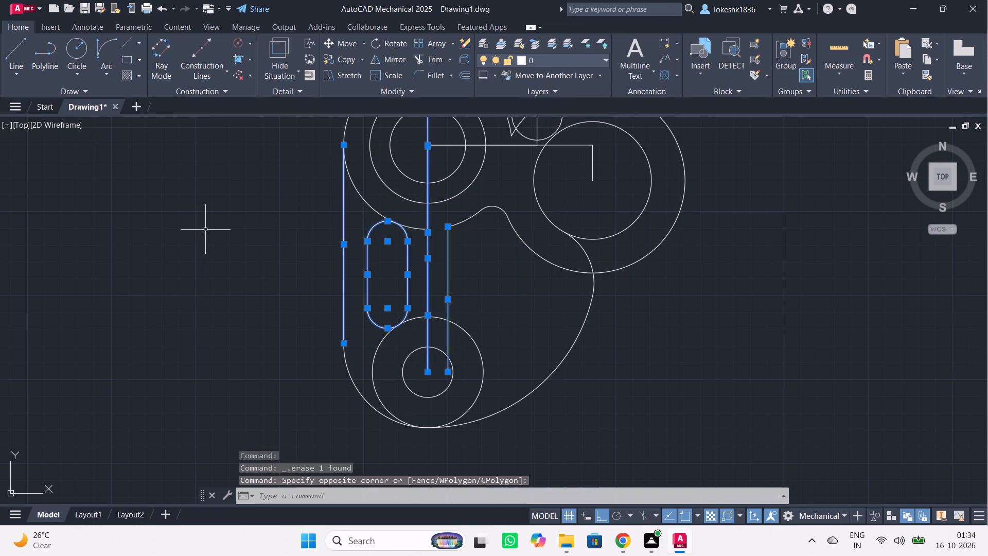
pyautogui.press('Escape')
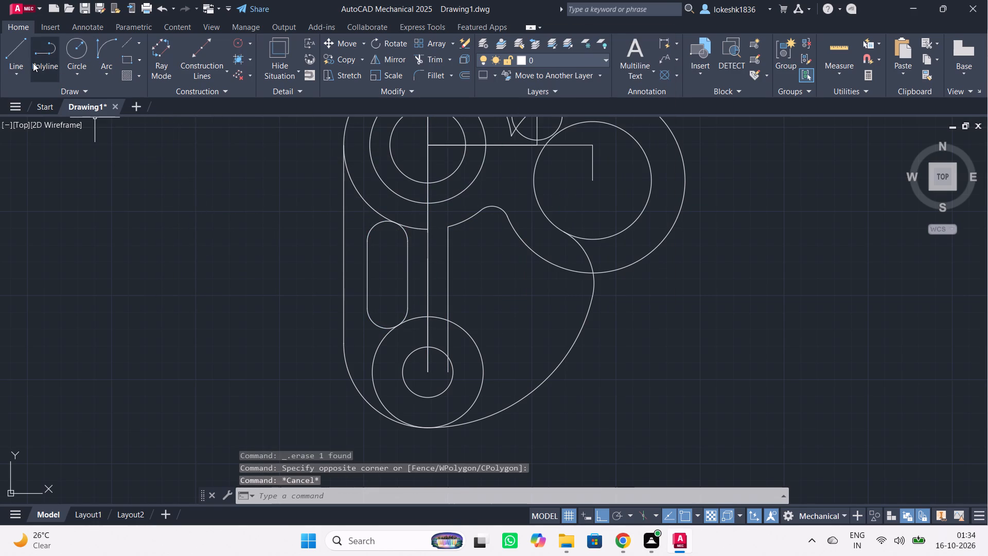
# Draw a line 67.5 long straight up from the lower boss's centre, followed by a horizontal segment about 26 long towards the side arm.
pyautogui.click(22, 54)
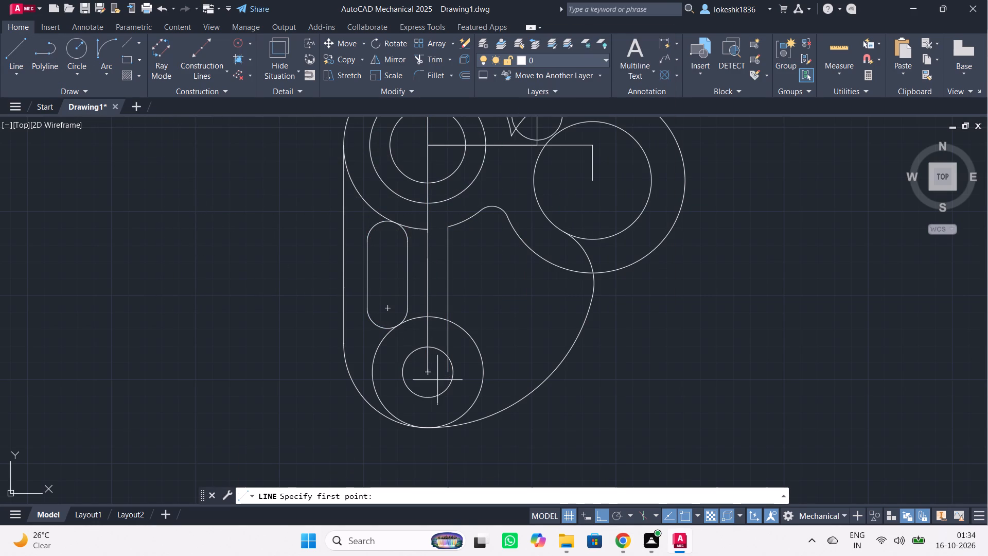
pyautogui.click(427, 371)
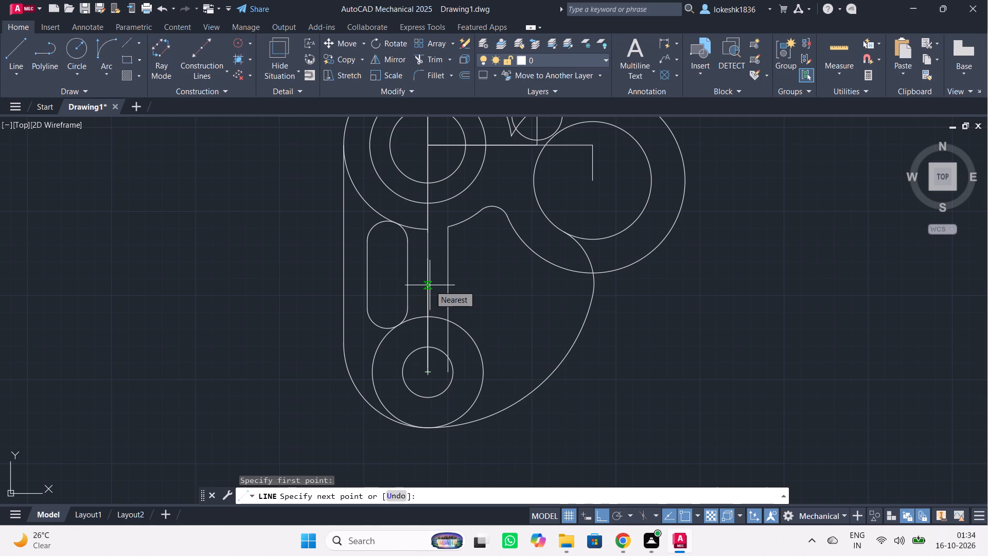
pyautogui.write('67.5')
pyautogui.press('Return')
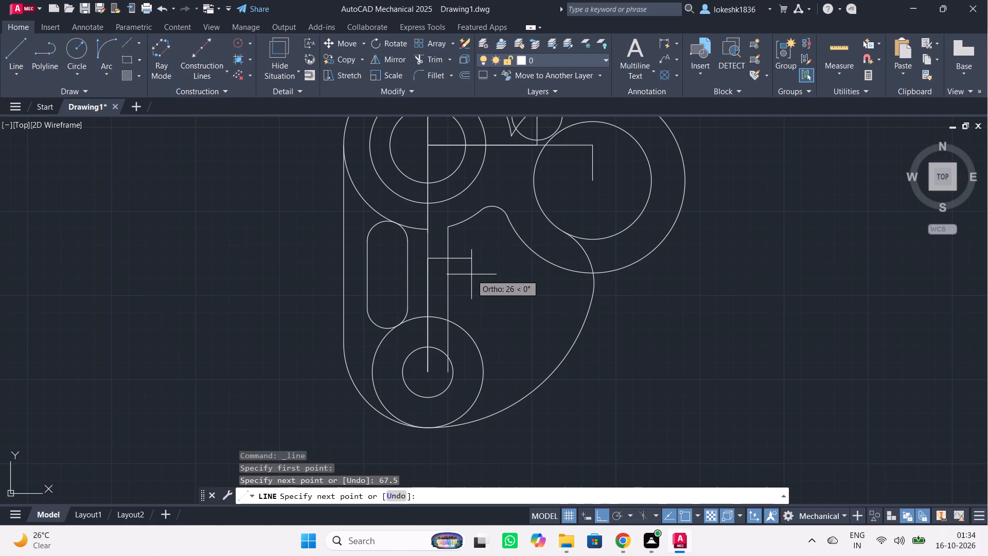
pyautogui.click(473, 270)
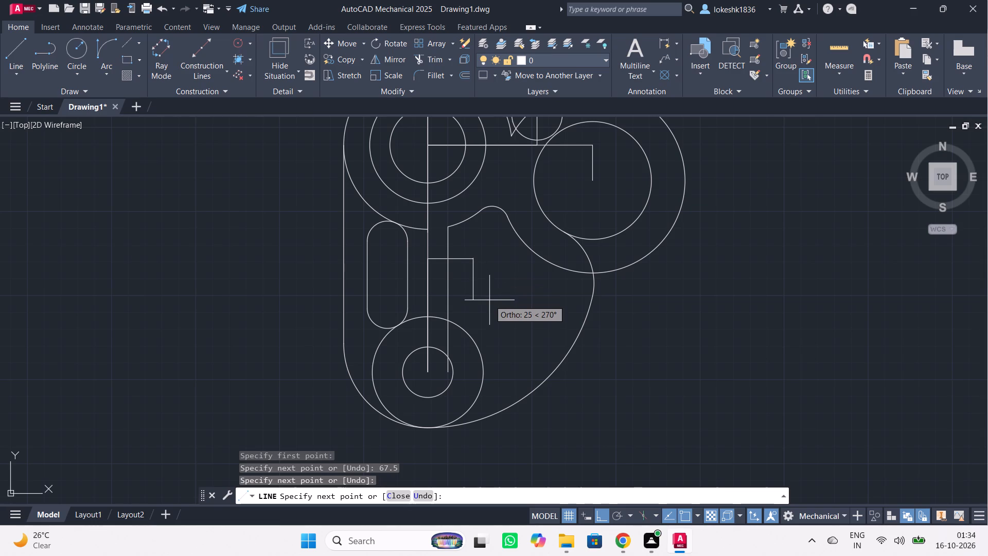
pyautogui.press('Escape')
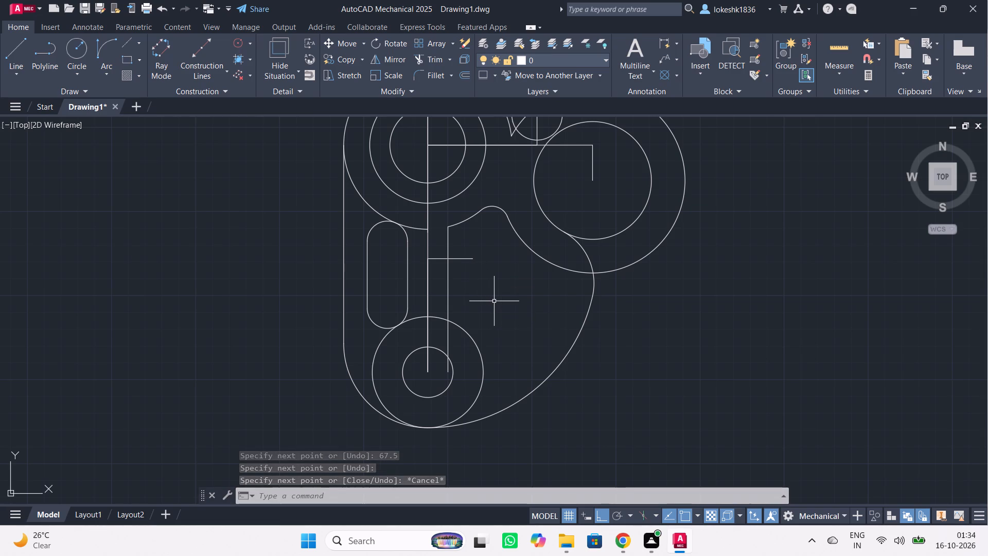
# Draw a radius 71 circle centred where the 67.5 vertical line meets the short horizontal line.
pyautogui.click(76, 51)
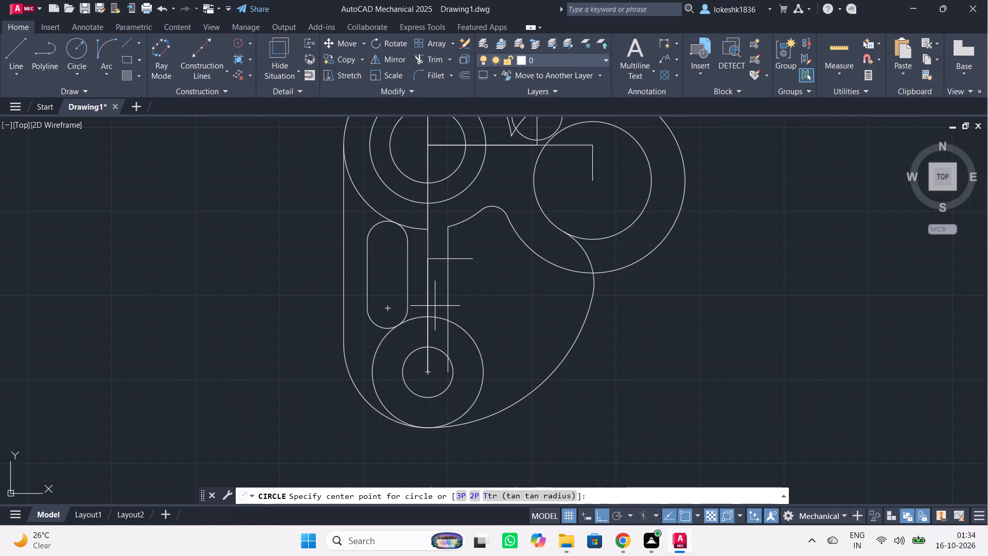
pyautogui.click(427, 258)
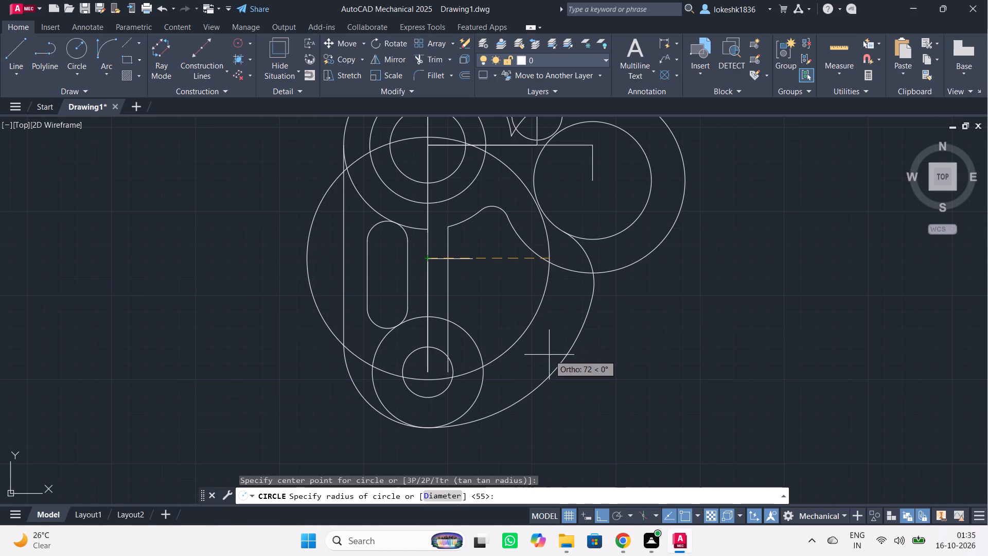
pyautogui.write('71')
pyautogui.press('Return')
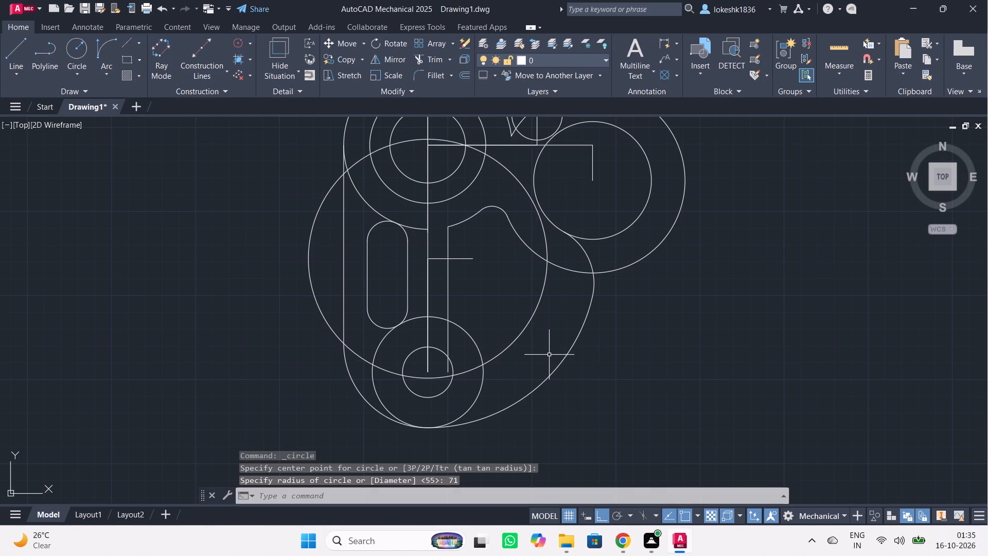
# Trim away the radius 71 circle beyond the plate's straight left edge and across the lower boss, up to the boss's outer circle.
pyautogui.scroll(-1, 514, 310)
pyautogui.scroll(1, 509, 296)
pyautogui.moveTo(506, 289); pyautogui.dragTo(525, 325, button='middle')
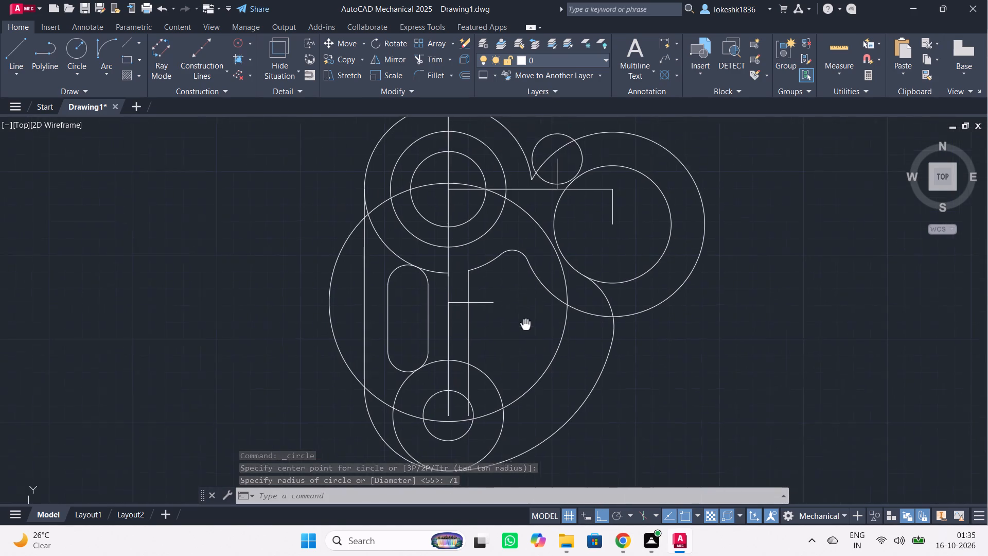
pyautogui.moveTo(525, 325); pyautogui.dragTo(559, 387, button='middle')
pyautogui.write('tr')
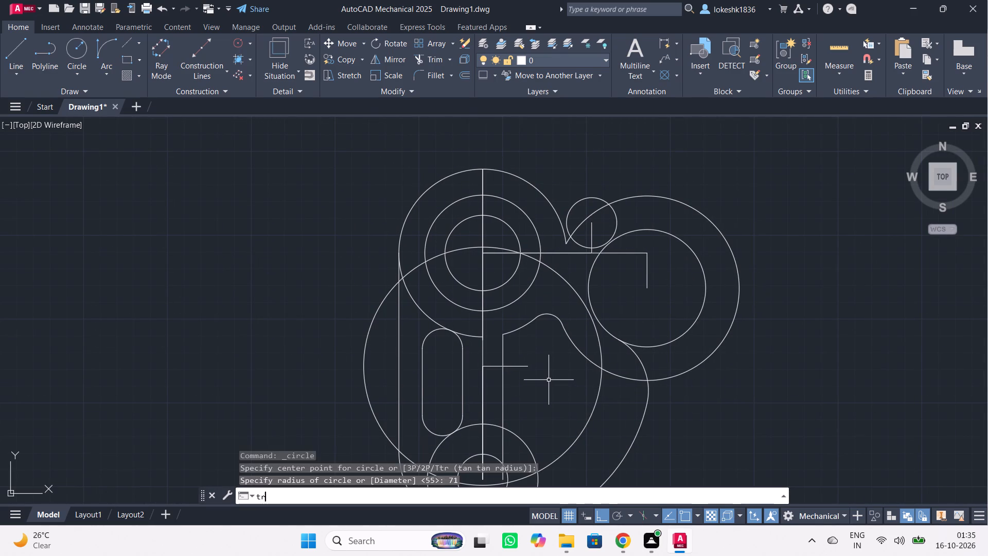
pyautogui.press('Return')
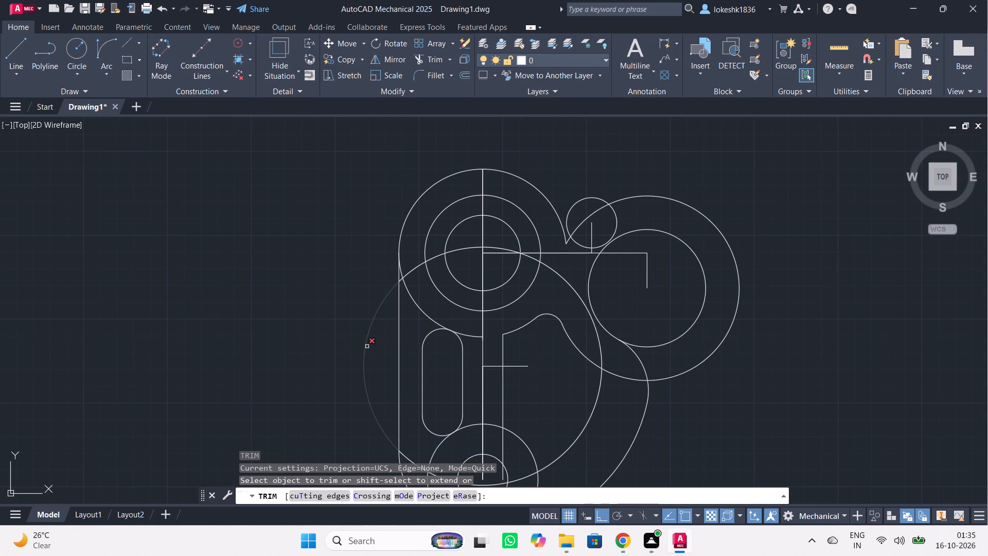
pyautogui.moveTo(377, 357); pyautogui.dragTo(327, 344)
pyautogui.moveTo(353, 363); pyautogui.dragTo(383, 241, button='middle')
pyautogui.moveTo(440, 319); pyautogui.dragTo(448, 342)
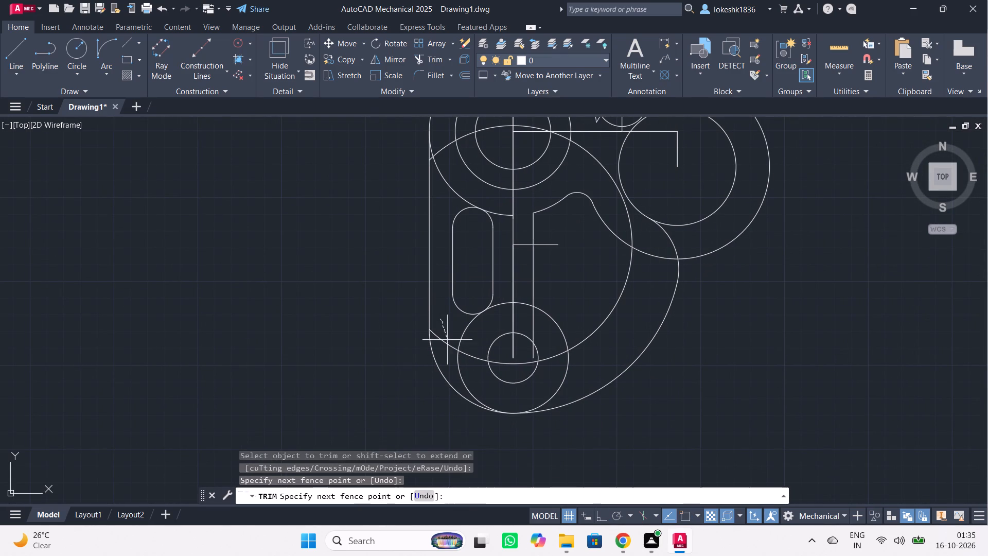
pyautogui.moveTo(448, 342); pyautogui.dragTo(449, 351)
pyautogui.moveTo(480, 343); pyautogui.dragTo(481, 352)
pyautogui.moveTo(481, 352); pyautogui.dragTo(481, 363)
pyautogui.moveTo(497, 360); pyautogui.dragTo(500, 367)
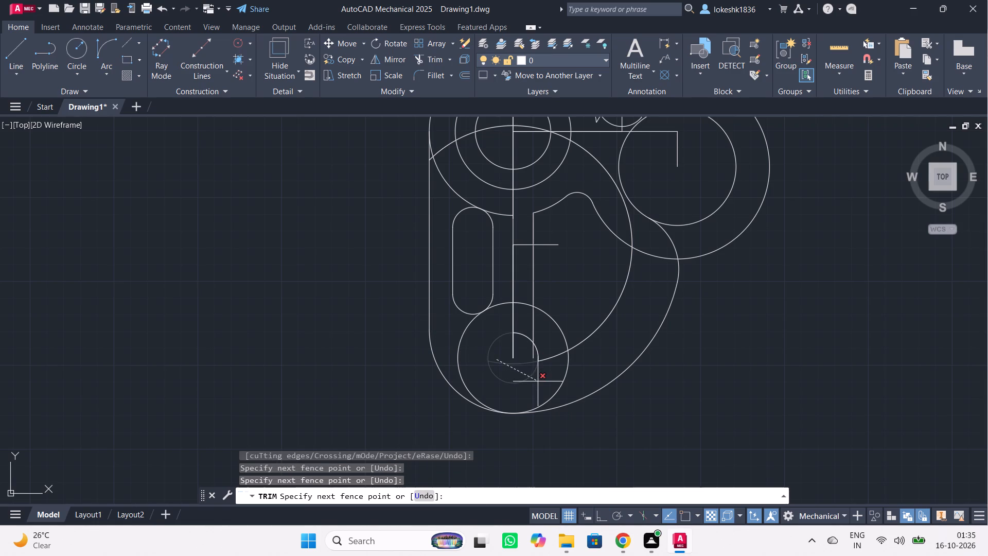
pyautogui.click(511, 368)
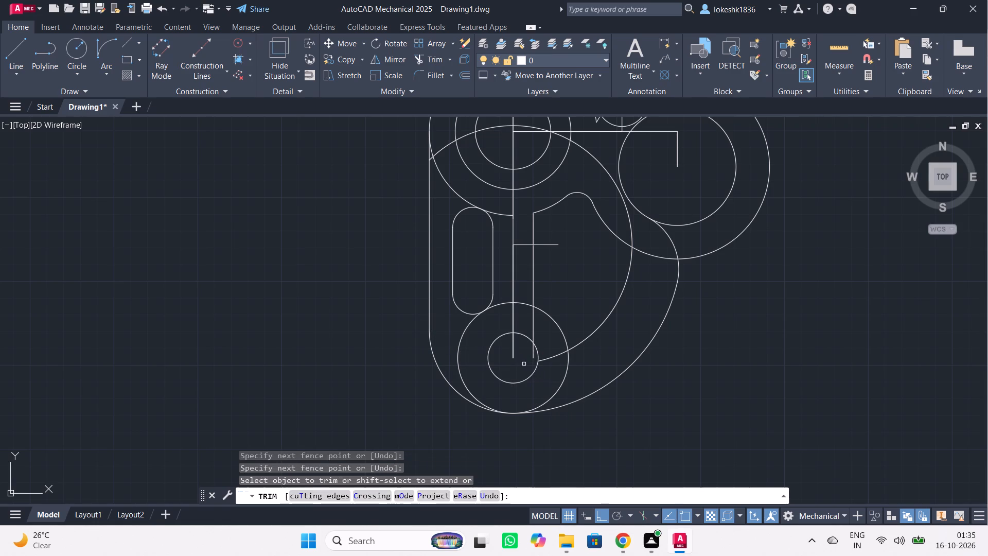
pyautogui.moveTo(546, 352); pyautogui.dragTo(554, 364)
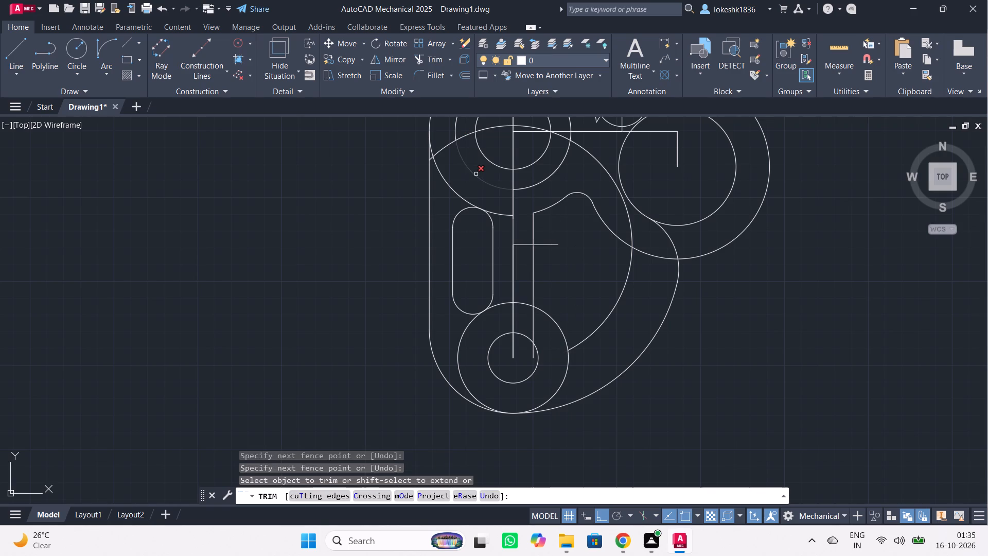
# Trim away the radius 71 circle's upper arc from the plate's straight left edge, across the upper boss, to the side arm's outer circle.
pyautogui.moveTo(465, 194); pyautogui.dragTo(440, 323, button='middle')
pyautogui.scroll(4, 429, 307)
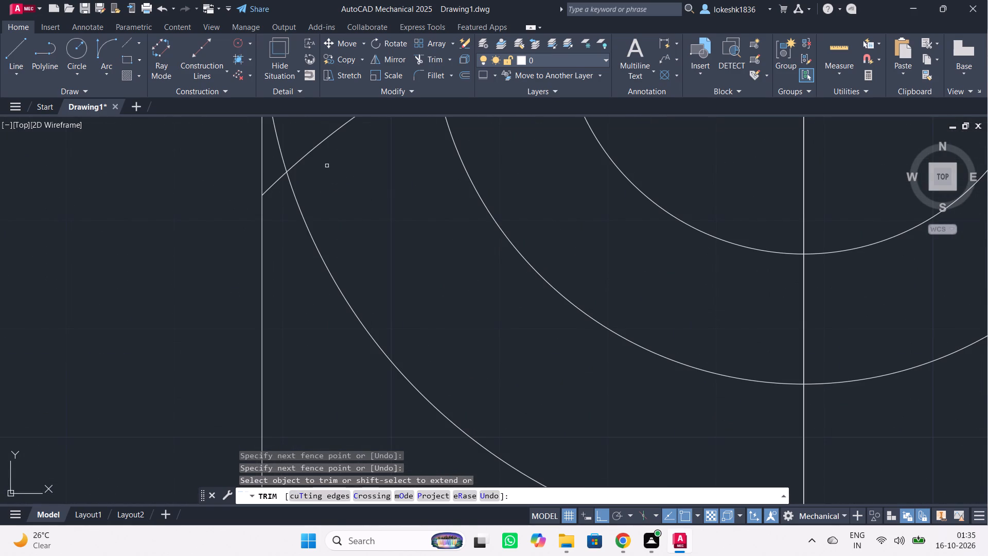
pyautogui.click(318, 147)
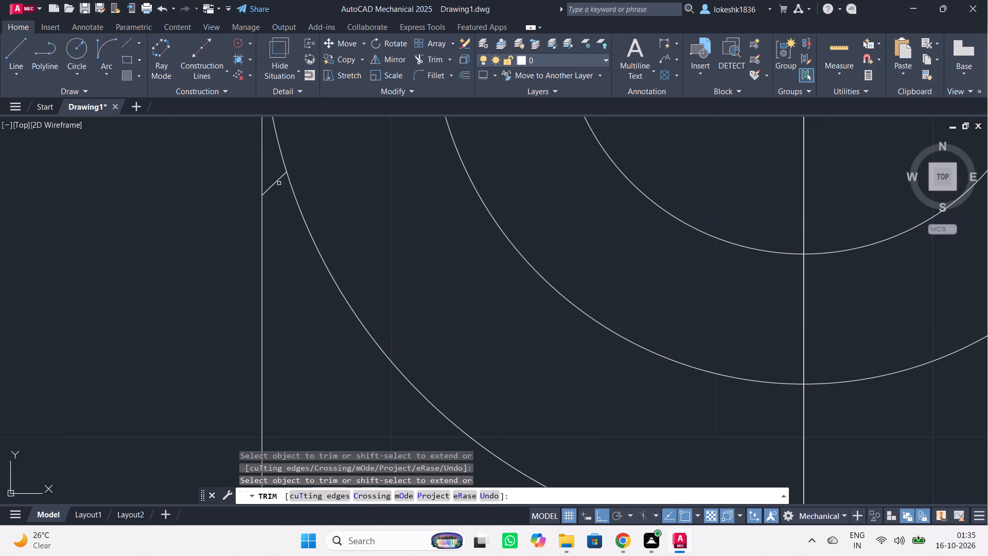
pyautogui.click(279, 183)
pyautogui.click(277, 177)
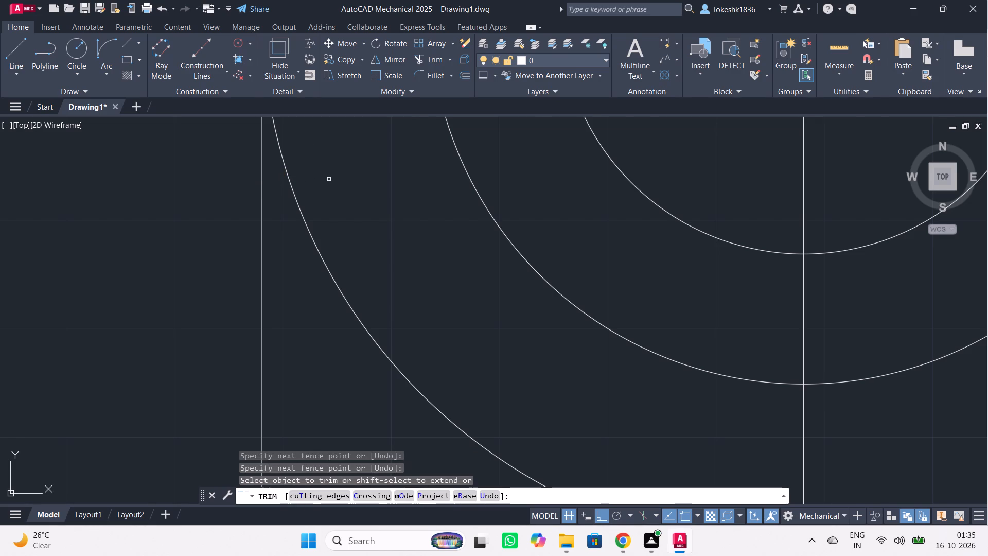
pyautogui.scroll(-3, 329, 179)
pyautogui.moveTo(377, 162); pyautogui.dragTo(361, 214, button='middle')
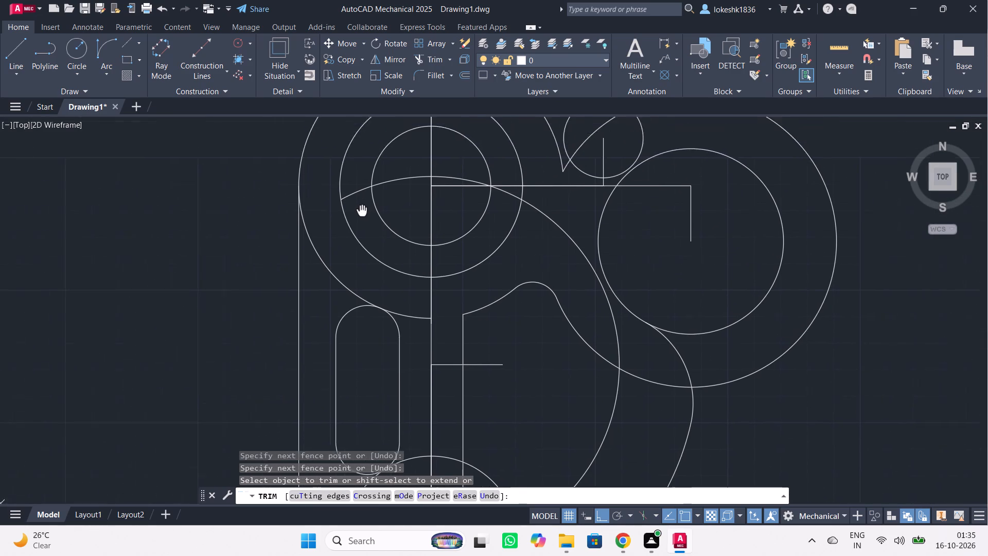
pyautogui.moveTo(361, 214); pyautogui.dragTo(309, 281, button='middle')
pyautogui.scroll(1, 307, 277)
pyautogui.moveTo(291, 259); pyautogui.dragTo(303, 273)
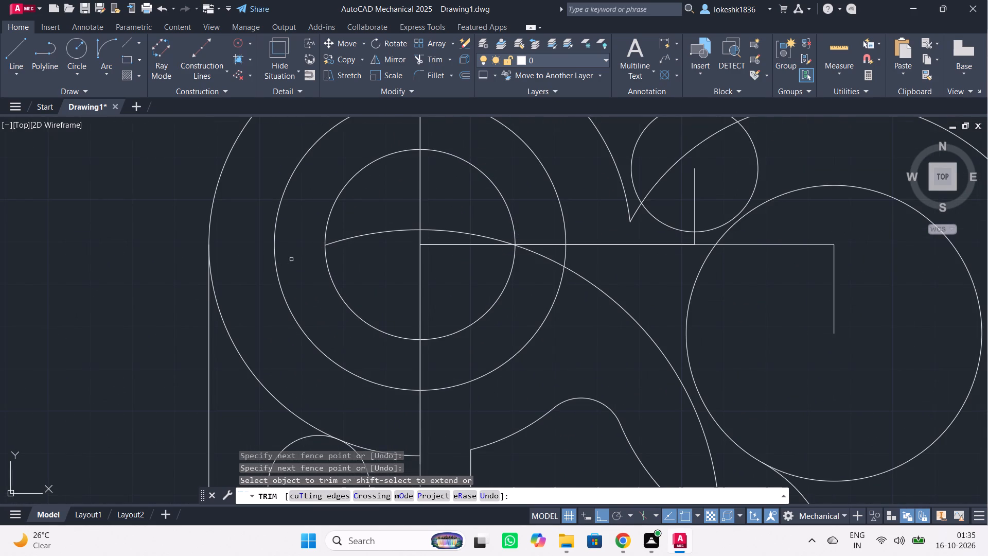
pyautogui.moveTo(303, 273); pyautogui.dragTo(309, 282)
pyautogui.click(352, 244)
pyautogui.click(365, 218)
pyautogui.click(449, 233)
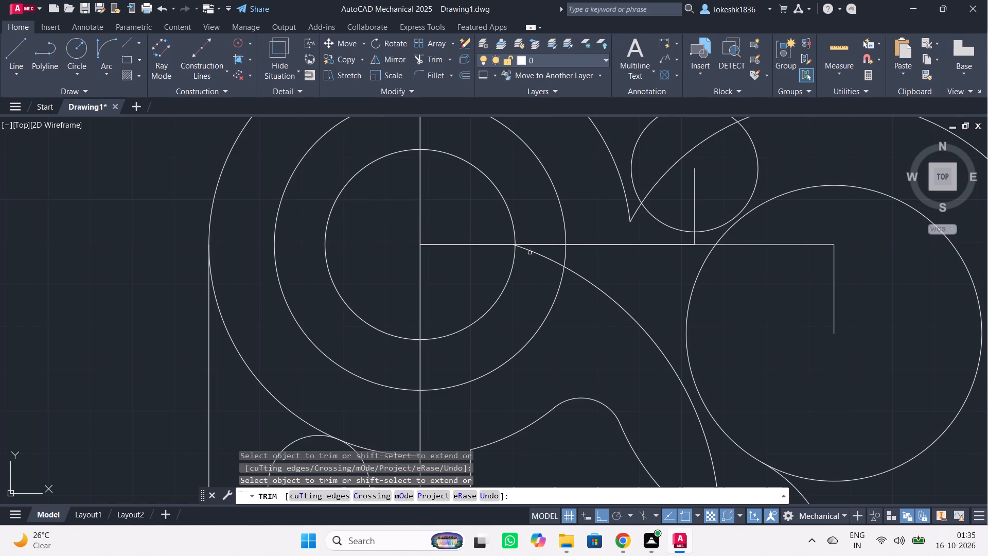
pyautogui.click(535, 253)
pyautogui.click(592, 277)
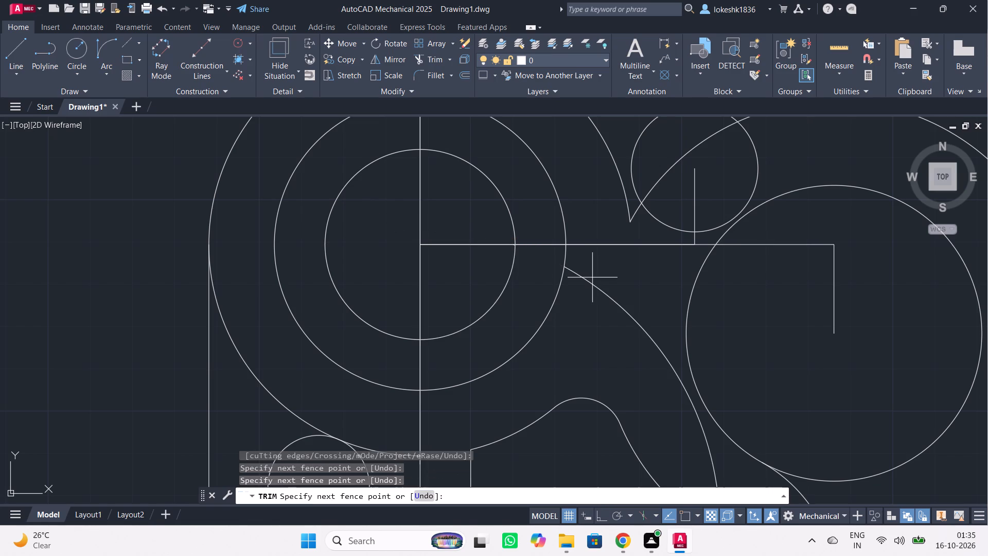
pyautogui.click(593, 287)
pyautogui.scroll(-2, 608, 314)
pyautogui.moveTo(793, 440); pyautogui.dragTo(803, 316, button='middle')
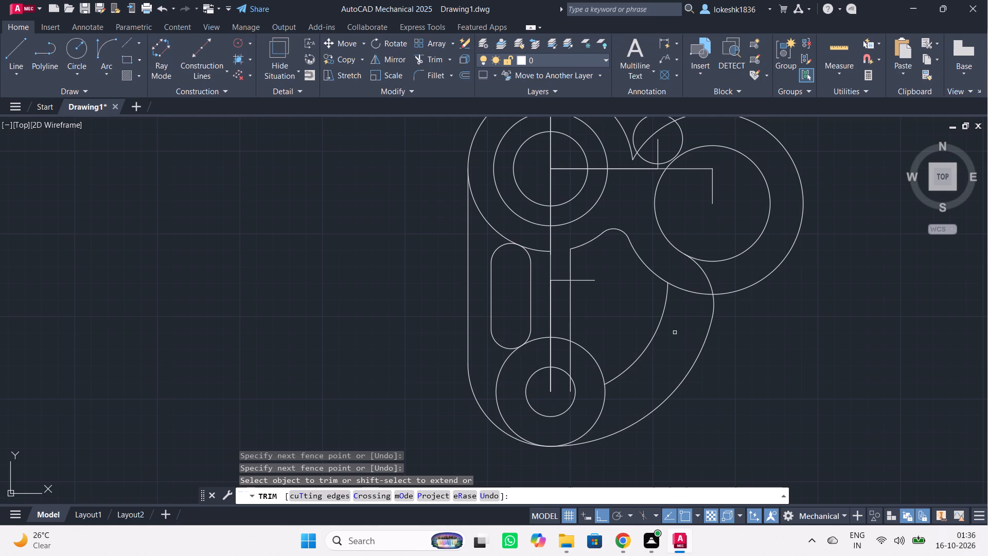
pyautogui.press('Escape')
# Fillet the corner between the side arm's outer arc and the radius 71 arc with radius 15.
pyautogui.write('fill')
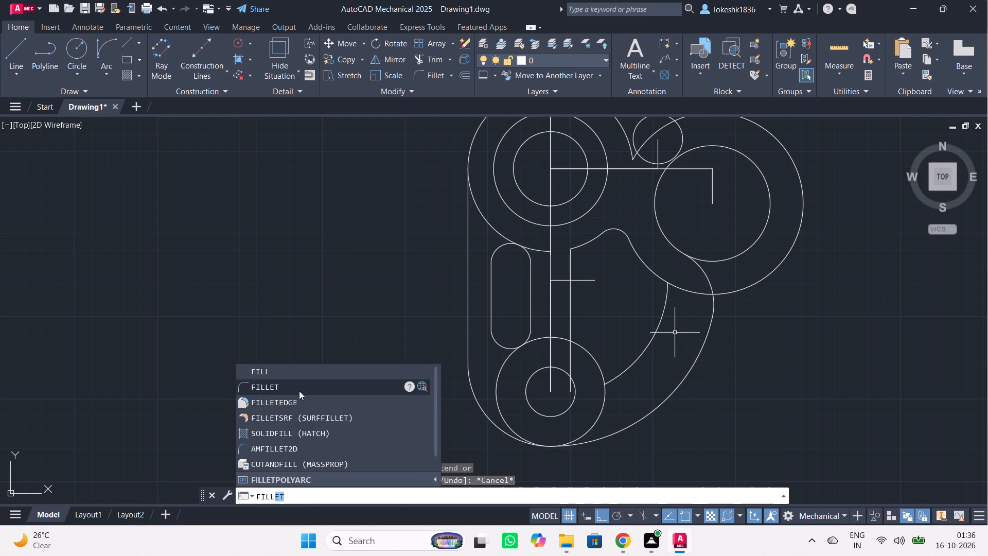
pyautogui.click(293, 389)
pyautogui.click(480, 499)
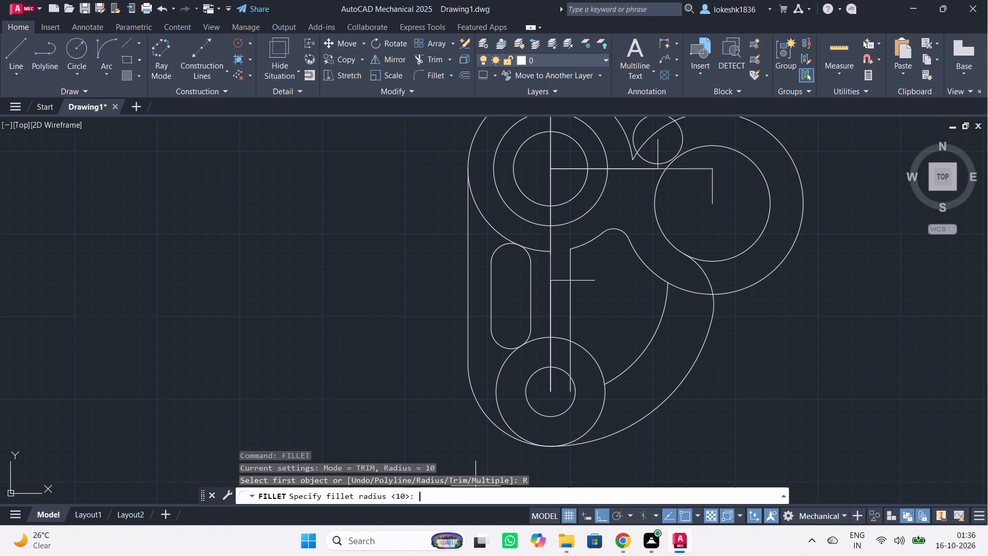
pyautogui.write('15')
pyautogui.press('Return')
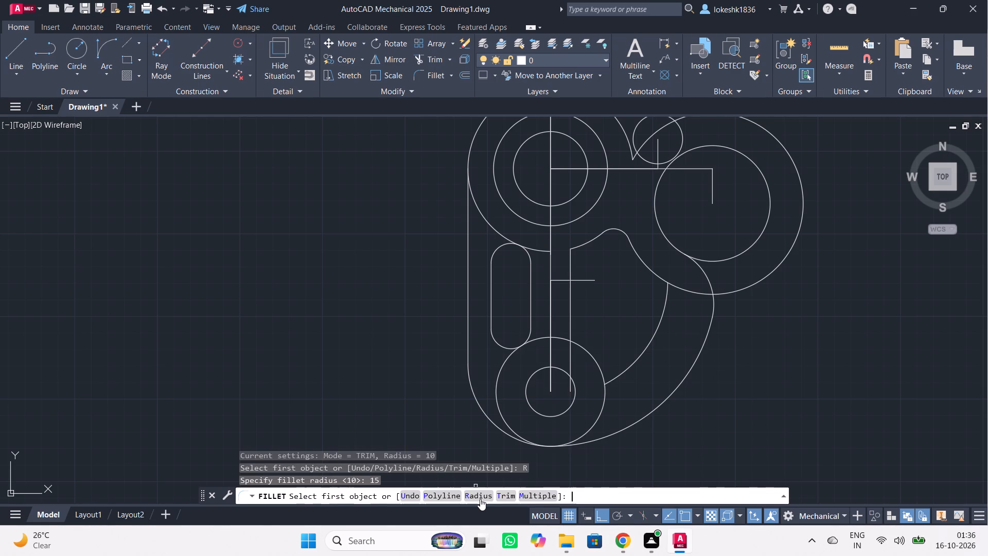
pyautogui.click(655, 275)
pyautogui.click(667, 297)
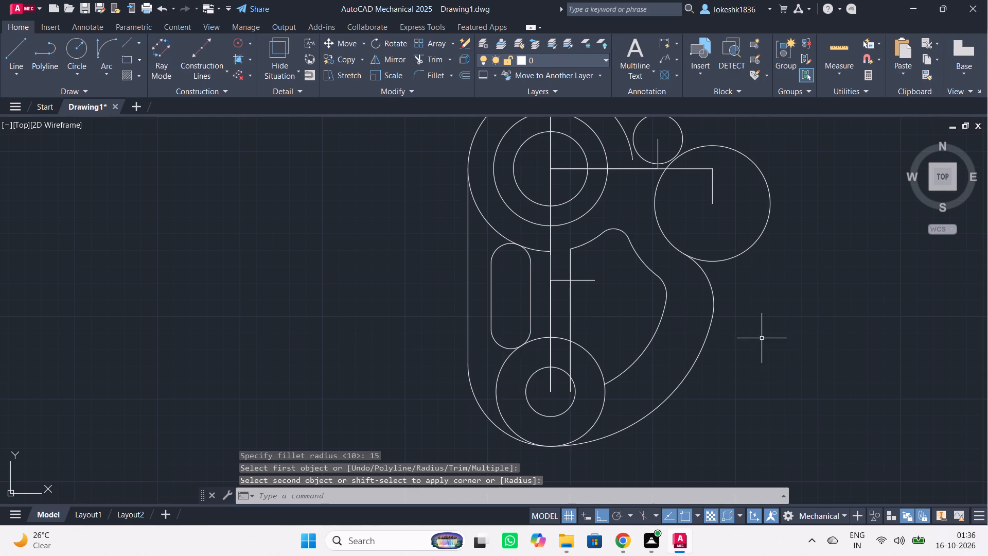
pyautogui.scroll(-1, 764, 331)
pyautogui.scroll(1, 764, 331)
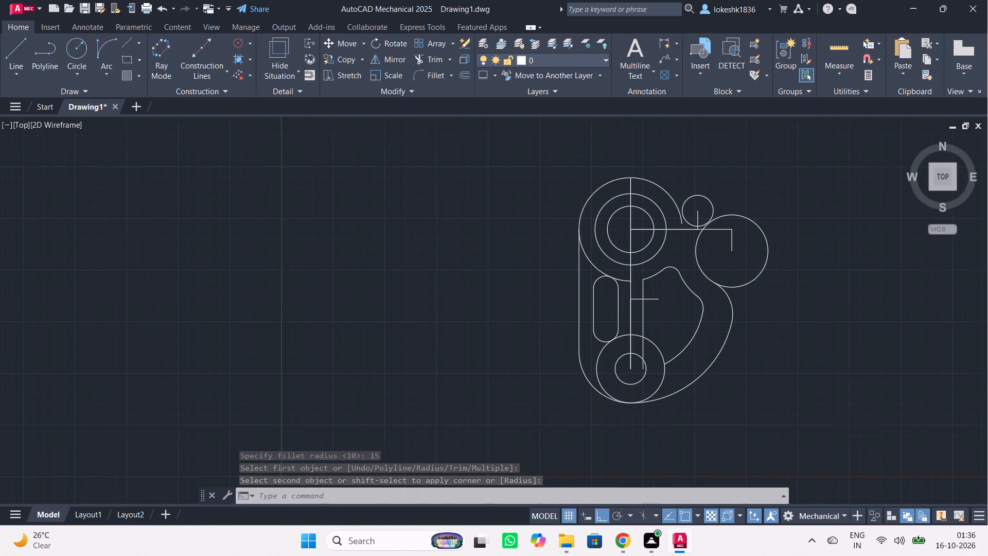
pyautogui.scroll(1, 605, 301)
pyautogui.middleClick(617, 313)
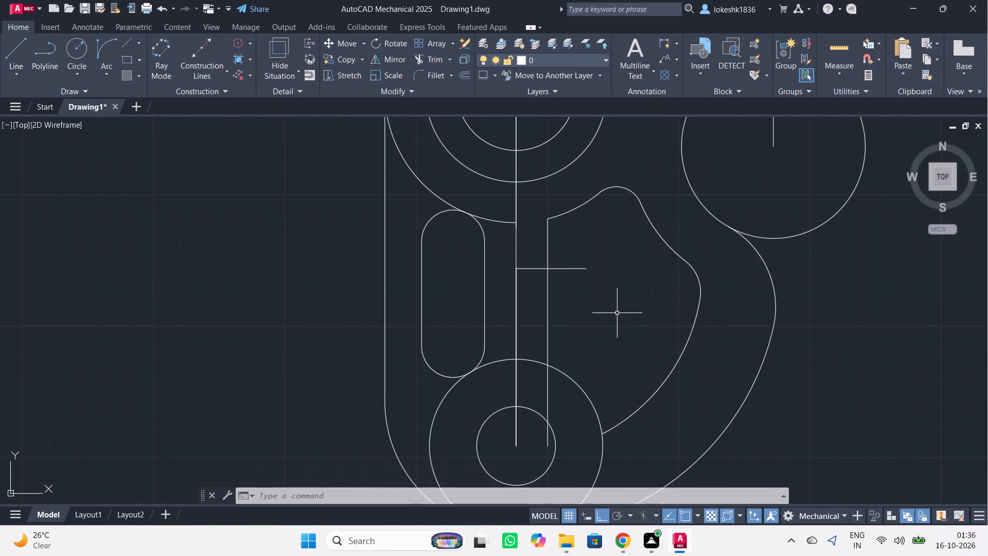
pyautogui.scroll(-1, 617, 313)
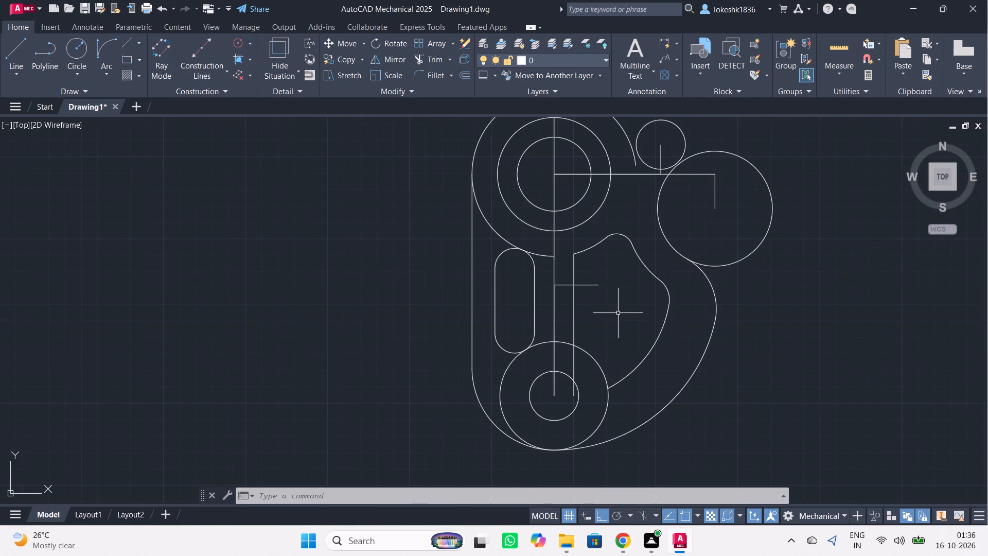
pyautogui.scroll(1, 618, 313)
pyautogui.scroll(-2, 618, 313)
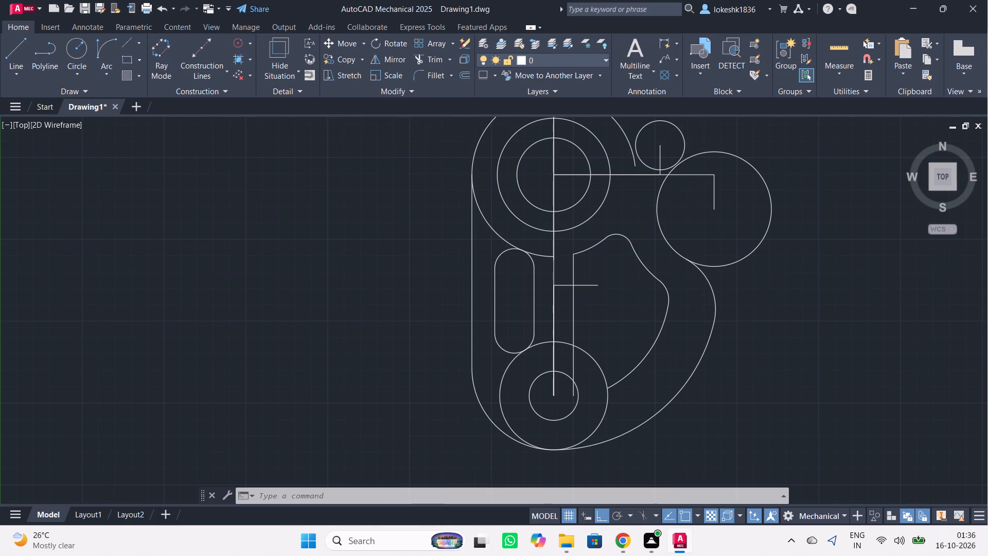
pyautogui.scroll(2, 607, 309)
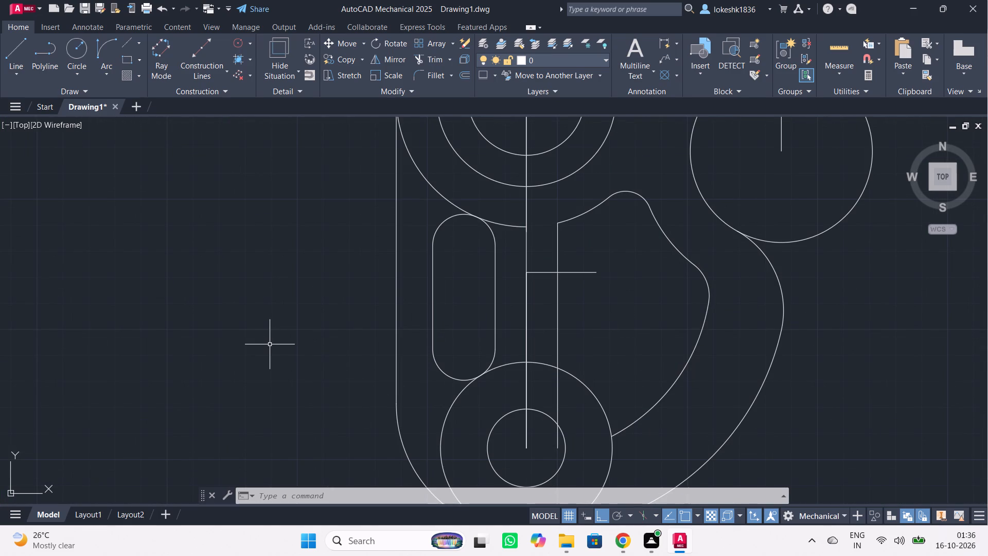
# Fillet the radius 71 arc to the lower boss's outer circle with radius 10, using the Multiple option.
pyautogui.press('Return')
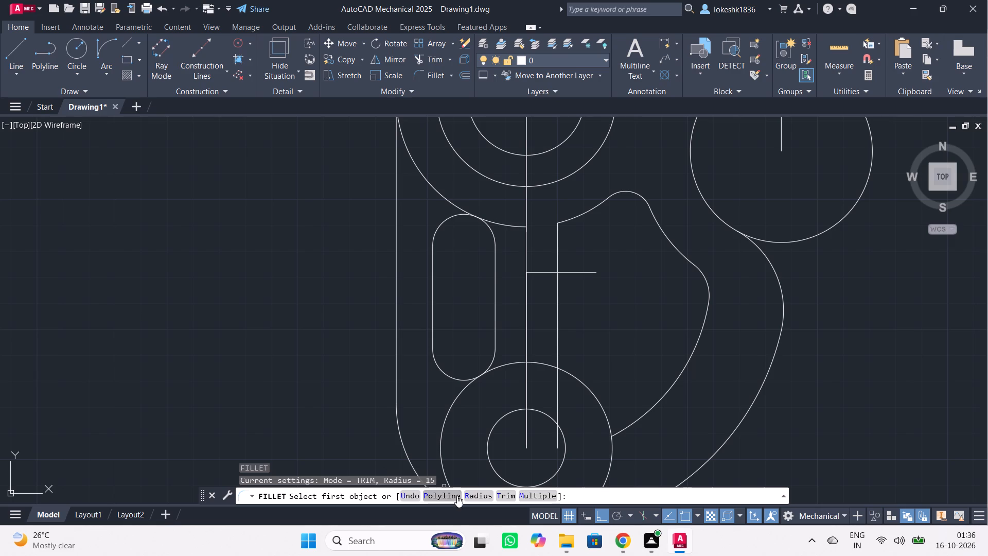
pyautogui.click(545, 493)
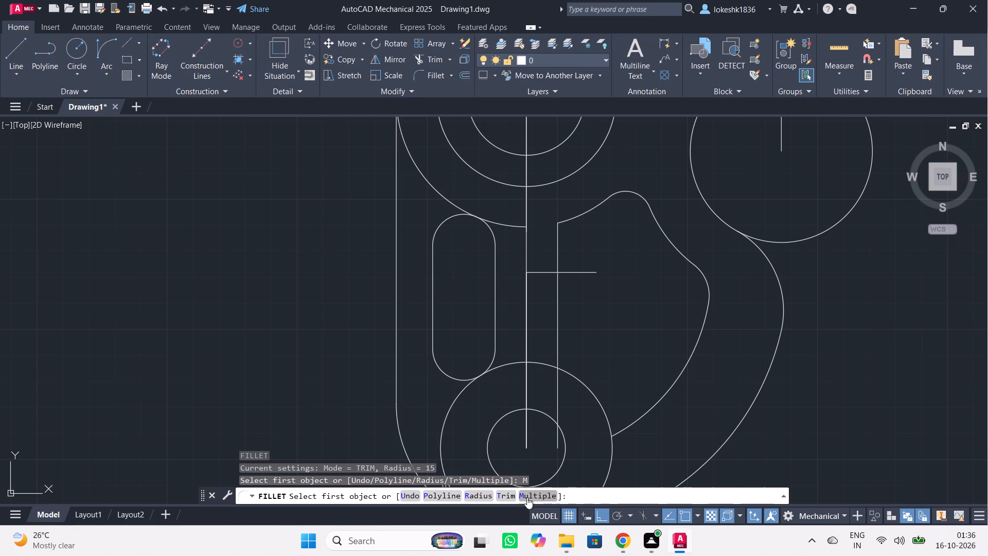
pyautogui.click(484, 495)
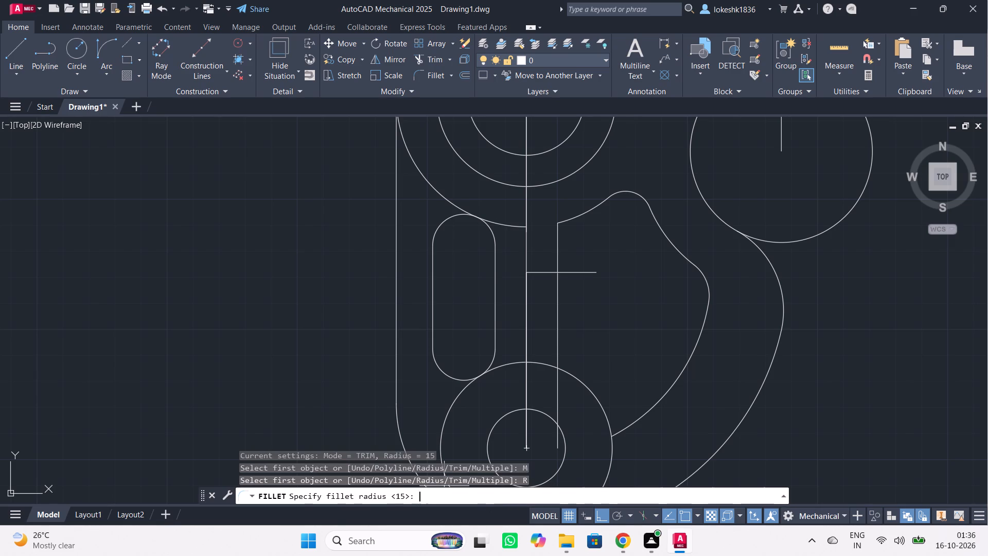
pyautogui.write('10')
pyautogui.press('Return')
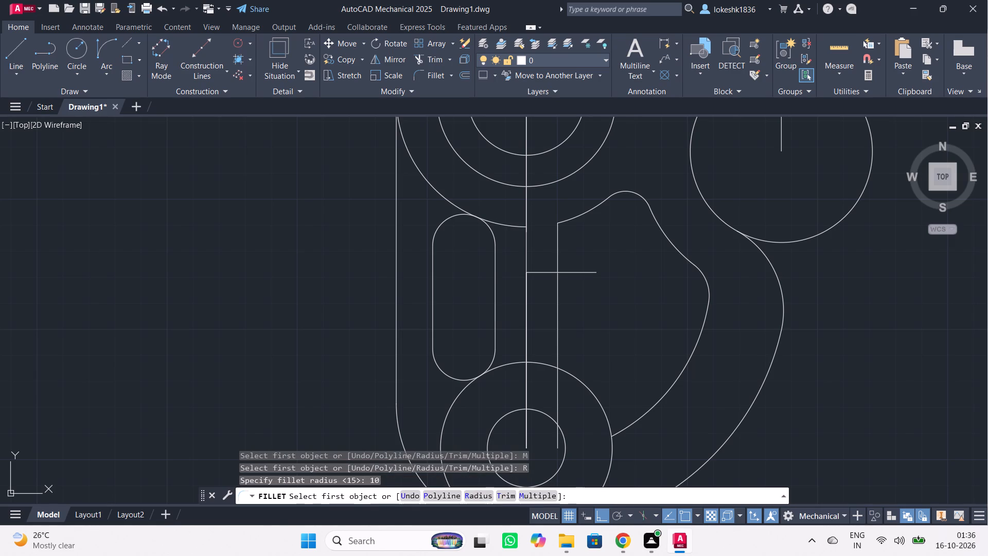
pyautogui.scroll(-2, 255, 366)
pyautogui.scroll(2, 380, 372)
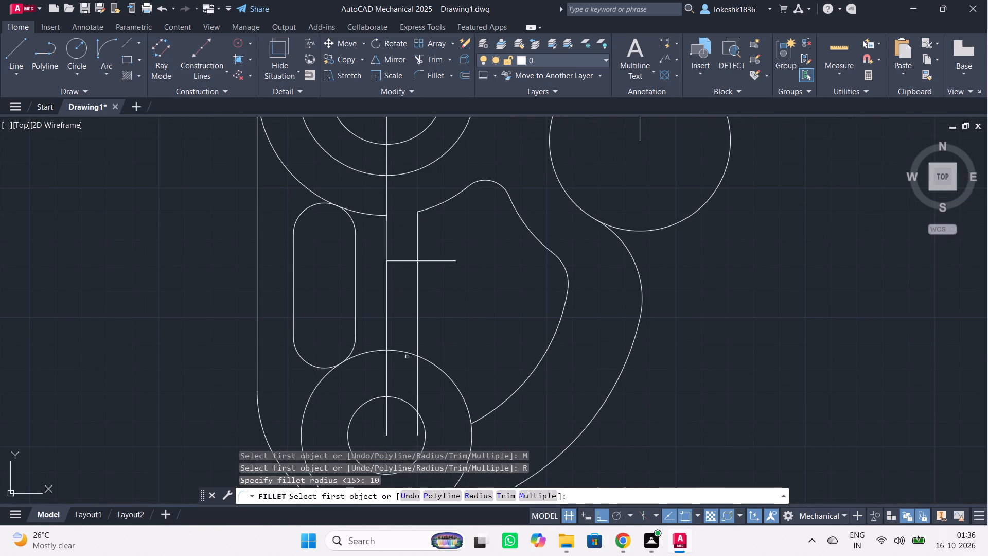
pyautogui.moveTo(462, 363); pyautogui.dragTo(527, 319, button='middle')
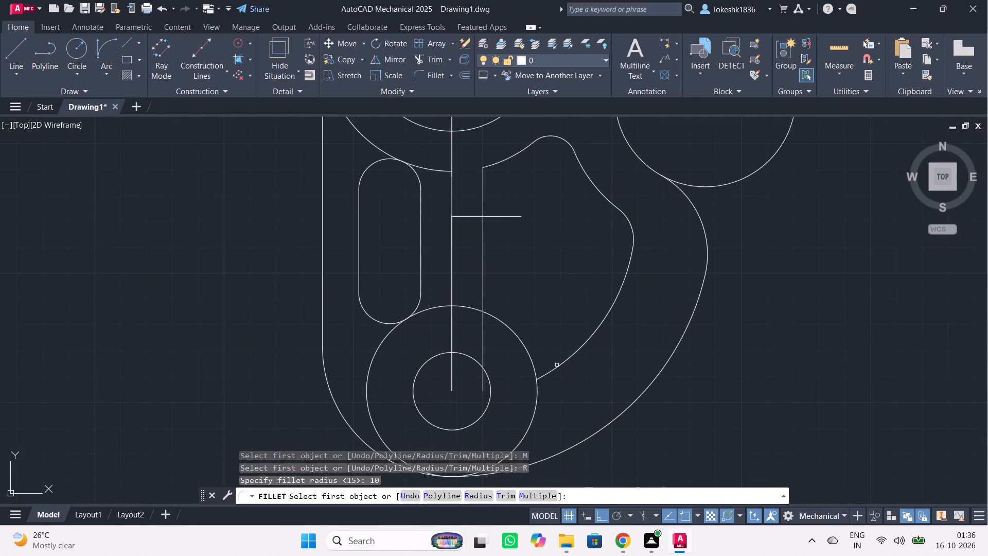
pyautogui.click(561, 364)
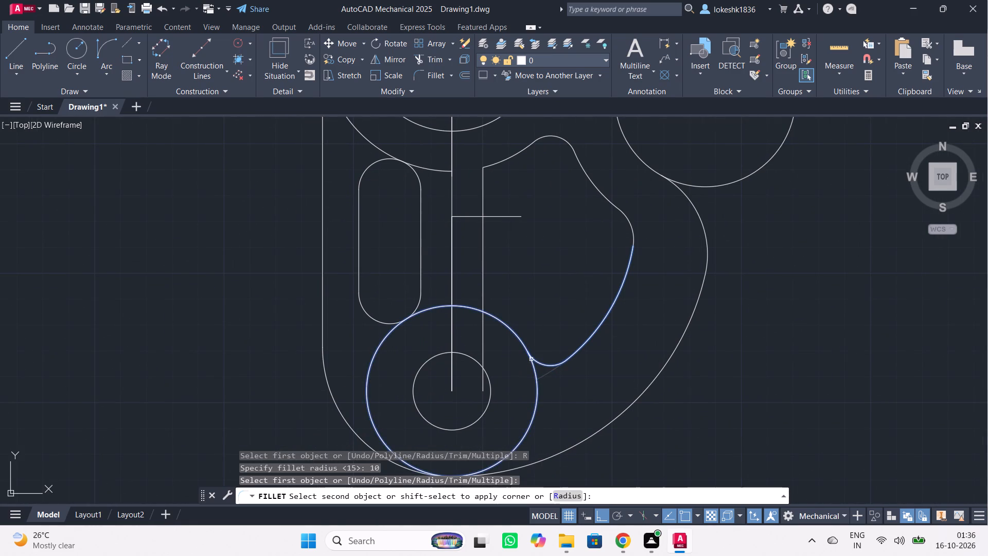
pyautogui.click(531, 359)
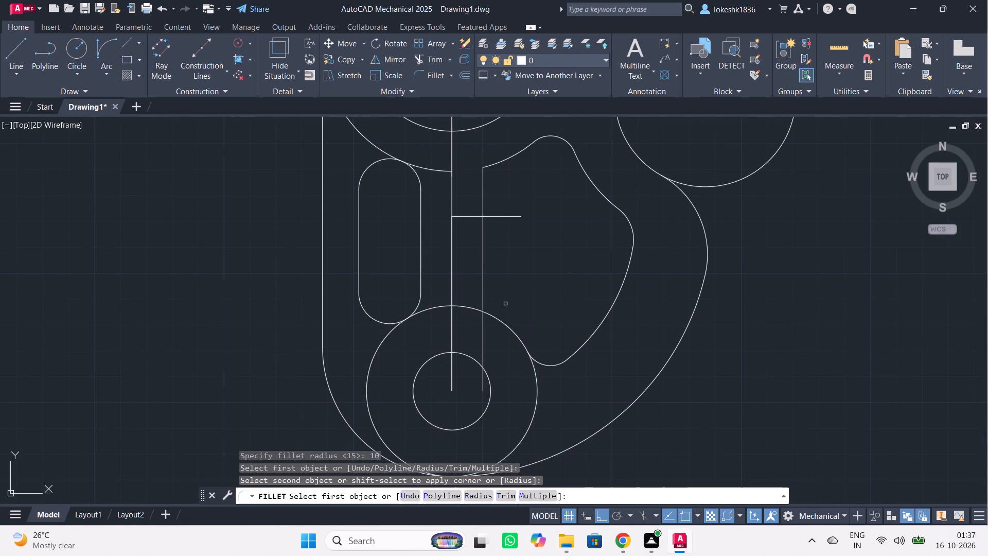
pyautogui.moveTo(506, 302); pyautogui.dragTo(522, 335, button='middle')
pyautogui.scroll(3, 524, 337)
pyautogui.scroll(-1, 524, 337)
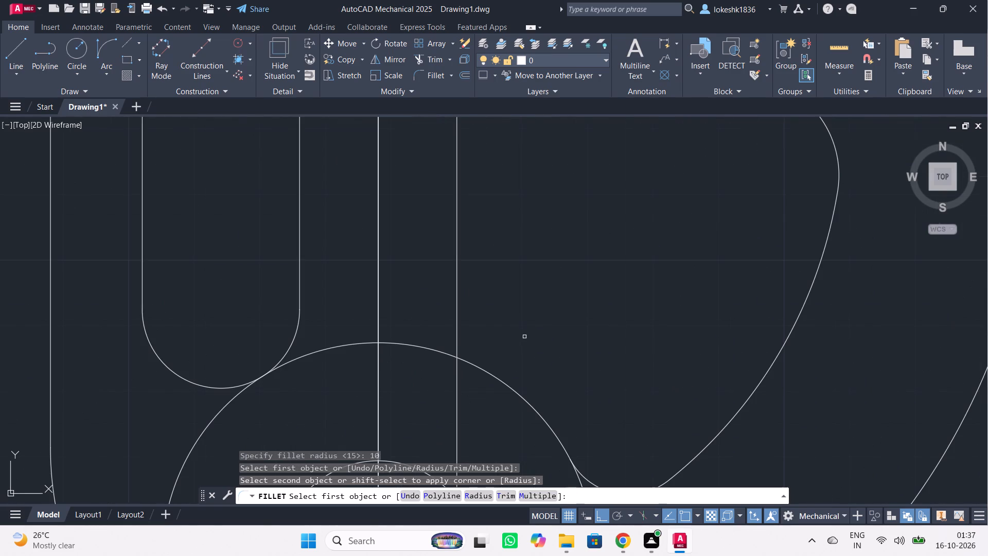
# Fillet both ends of the inner cutout's straight vertical edge with radius 10, to the lower boss's outer circle and the upper arc.
pyautogui.click(476, 365)
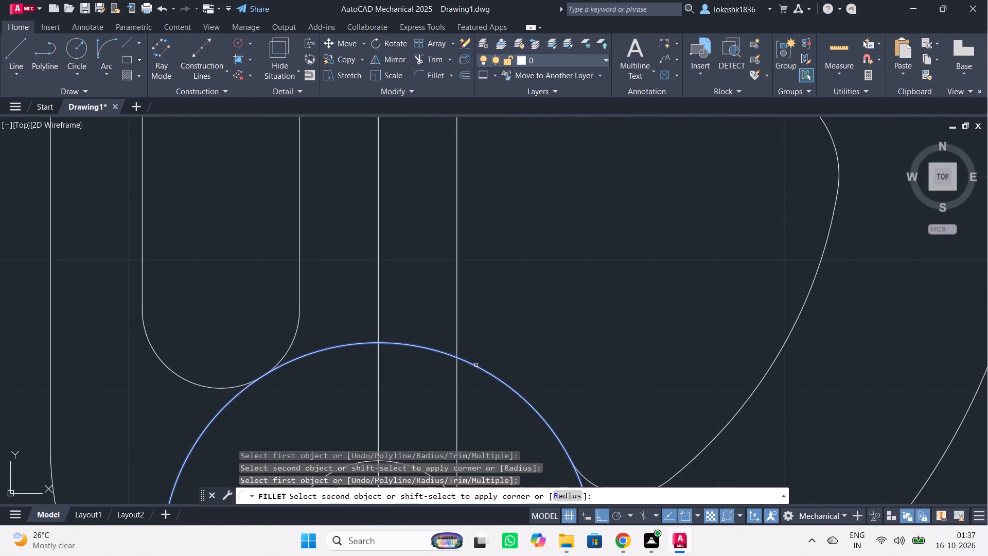
pyautogui.click(456, 331)
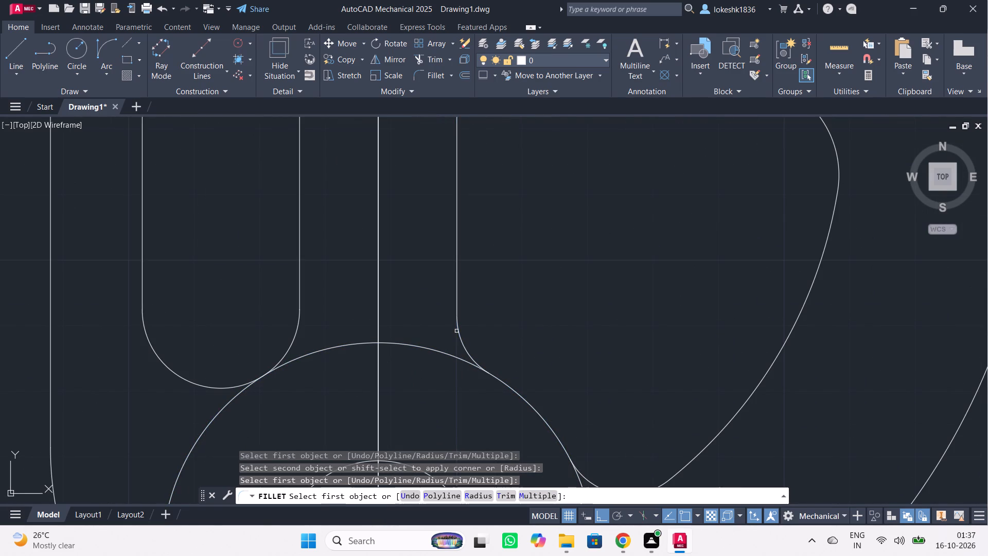
pyautogui.moveTo(540, 285); pyautogui.dragTo(567, 396, button='middle')
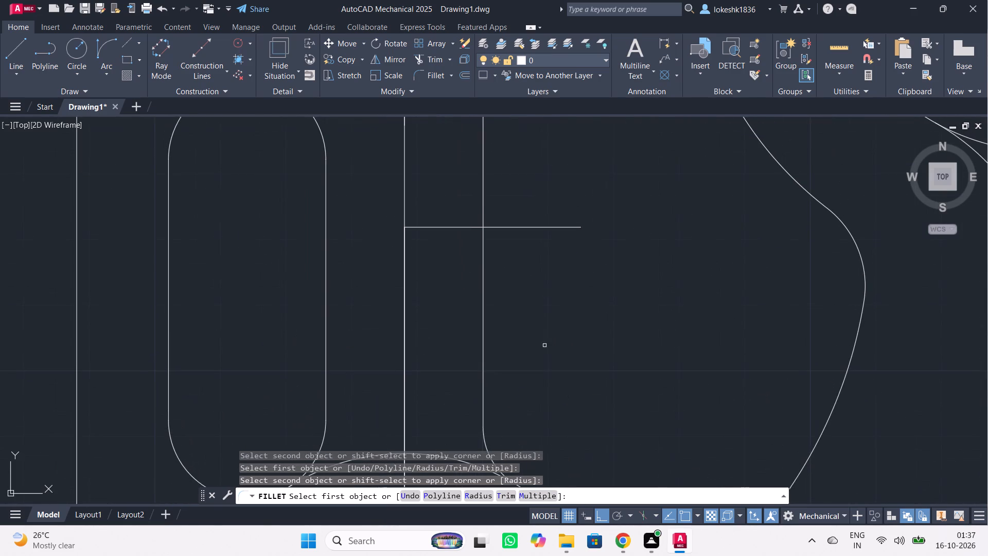
pyautogui.moveTo(546, 298); pyautogui.dragTo(556, 470, button='middle')
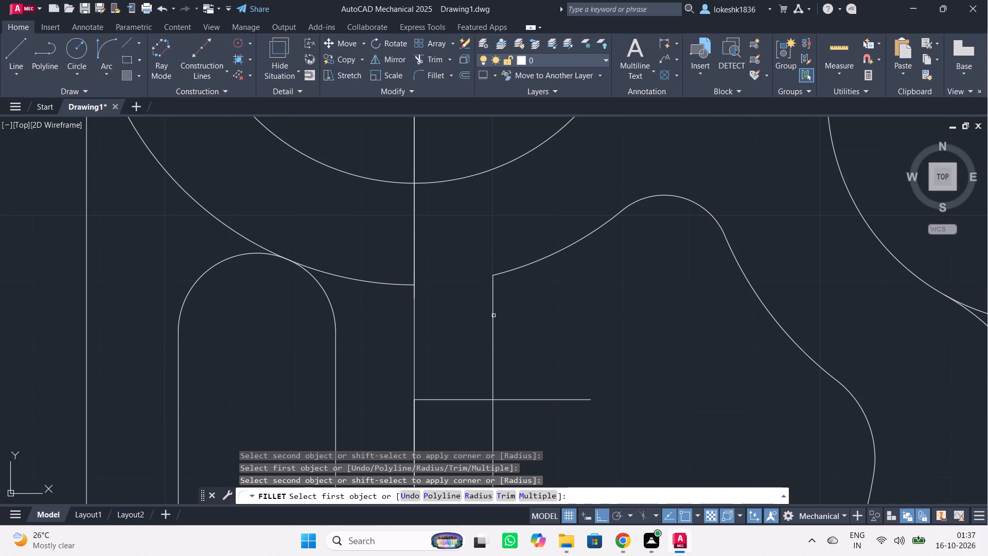
pyautogui.click(493, 316)
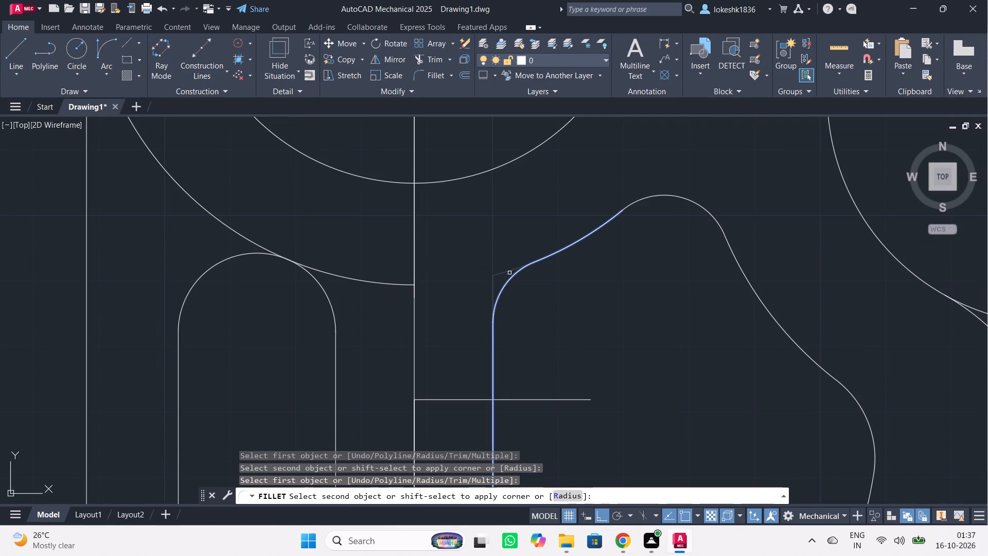
pyautogui.click(509, 273)
pyautogui.scroll(-2, 643, 322)
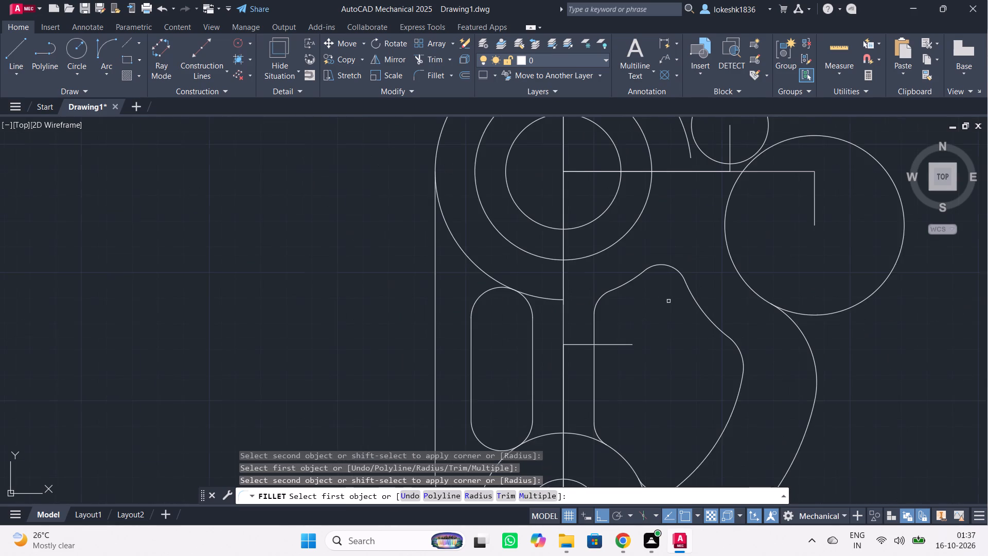
pyautogui.scroll(-2, 673, 315)
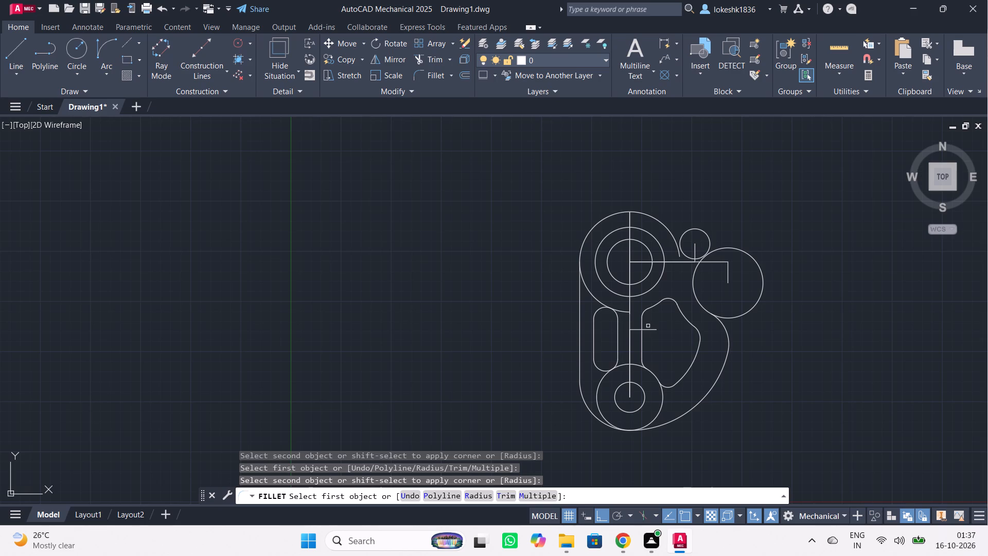
pyautogui.scroll(3, 648, 326)
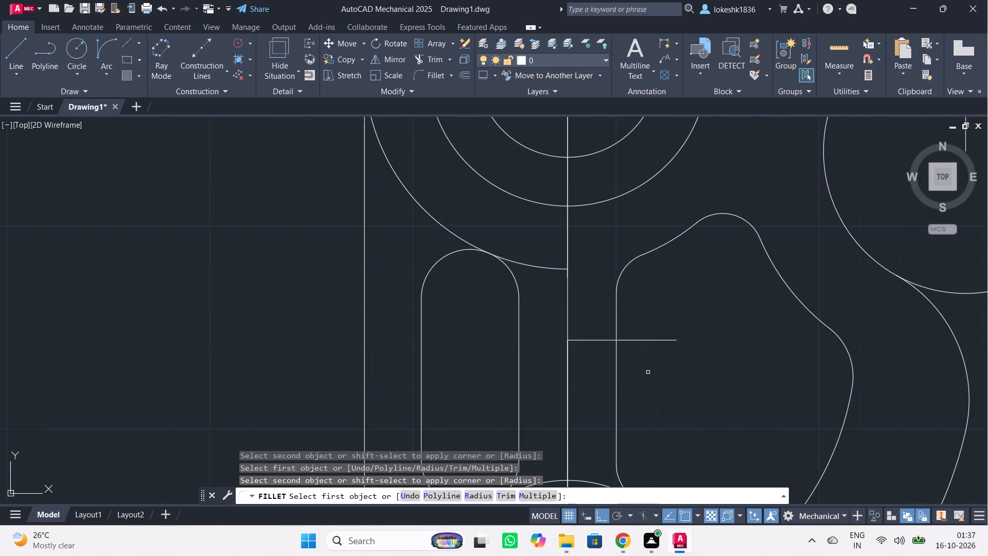
pyautogui.press('Escape')
# Delete the horizontal construction line crossing the inner cutout and the short vertical construction line between its end and the lower boss's outer circle.
pyautogui.click(663, 362)
pyautogui.click(664, 323)
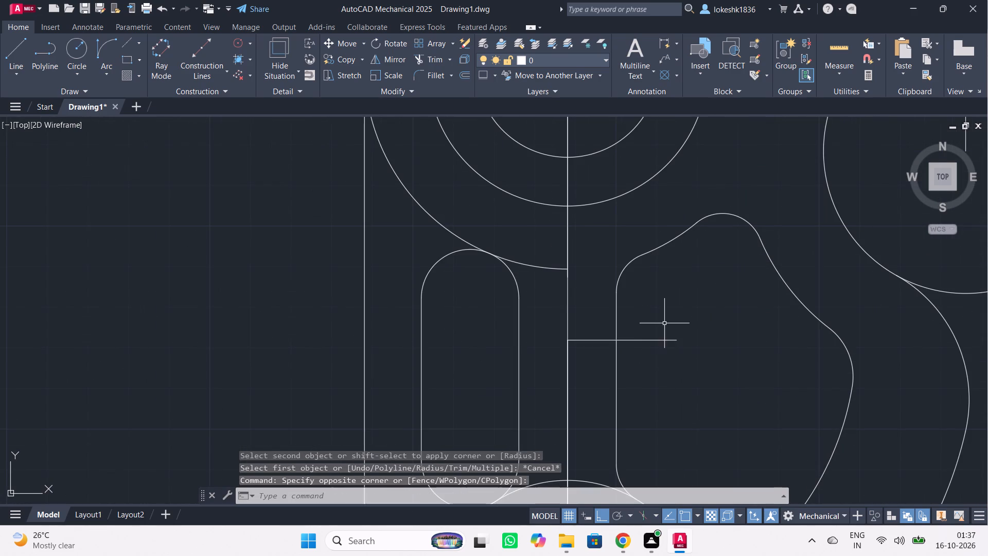
pyautogui.moveTo(700, 373); pyautogui.dragTo(692, 360)
pyautogui.click(657, 314)
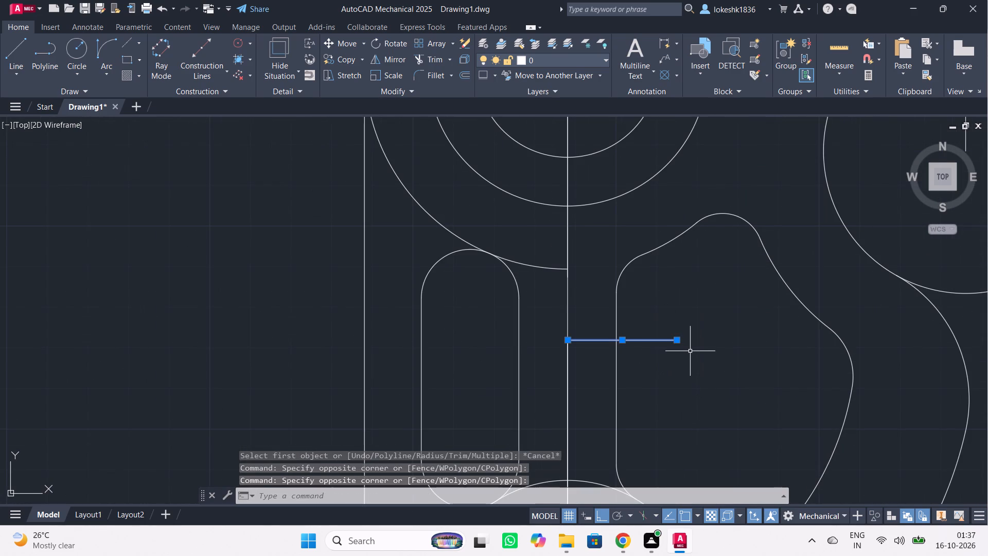
pyautogui.press('Delete')
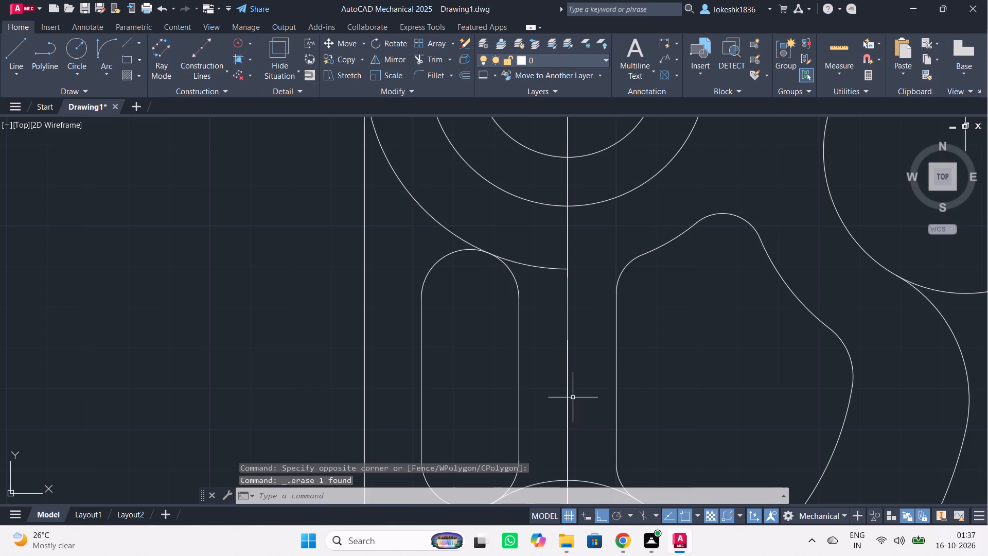
pyautogui.click(568, 387)
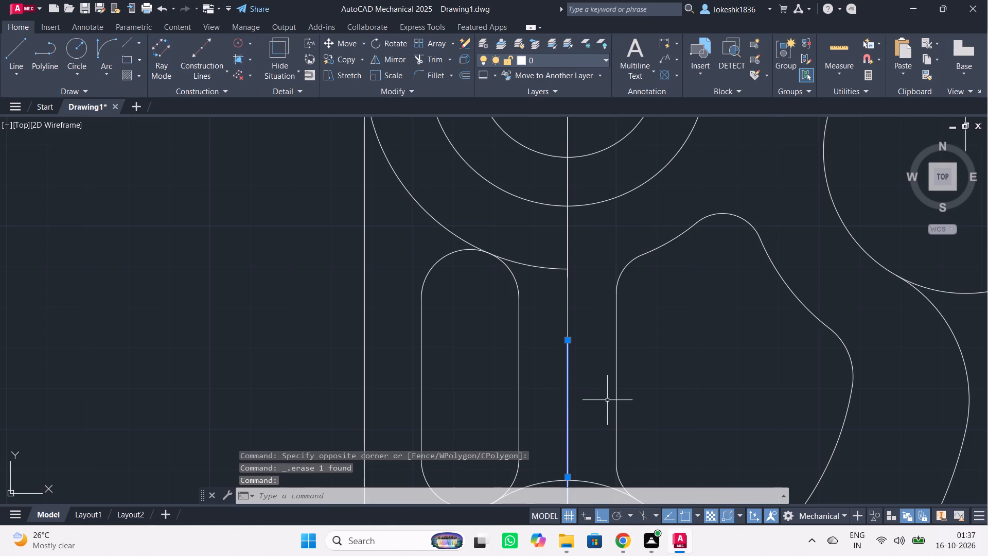
pyautogui.press('Delete')
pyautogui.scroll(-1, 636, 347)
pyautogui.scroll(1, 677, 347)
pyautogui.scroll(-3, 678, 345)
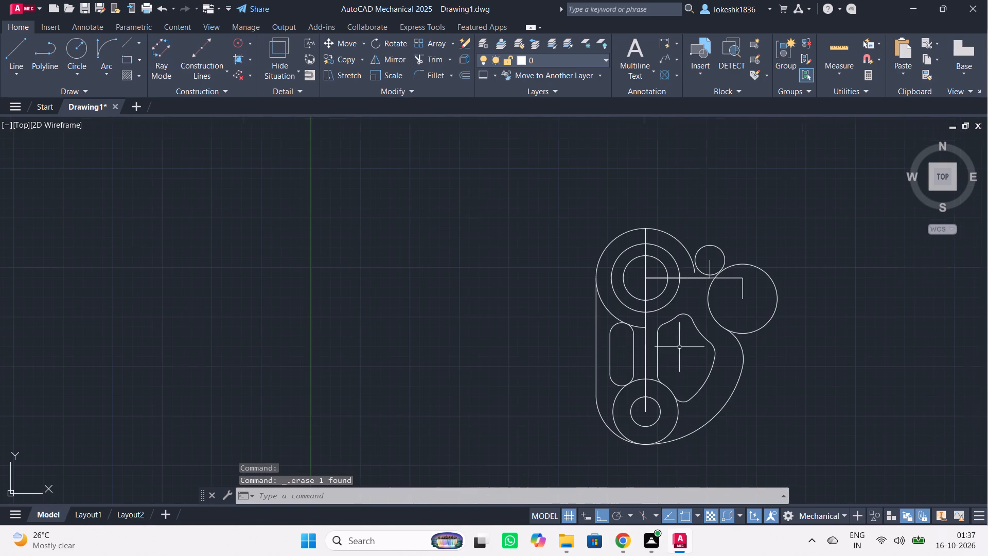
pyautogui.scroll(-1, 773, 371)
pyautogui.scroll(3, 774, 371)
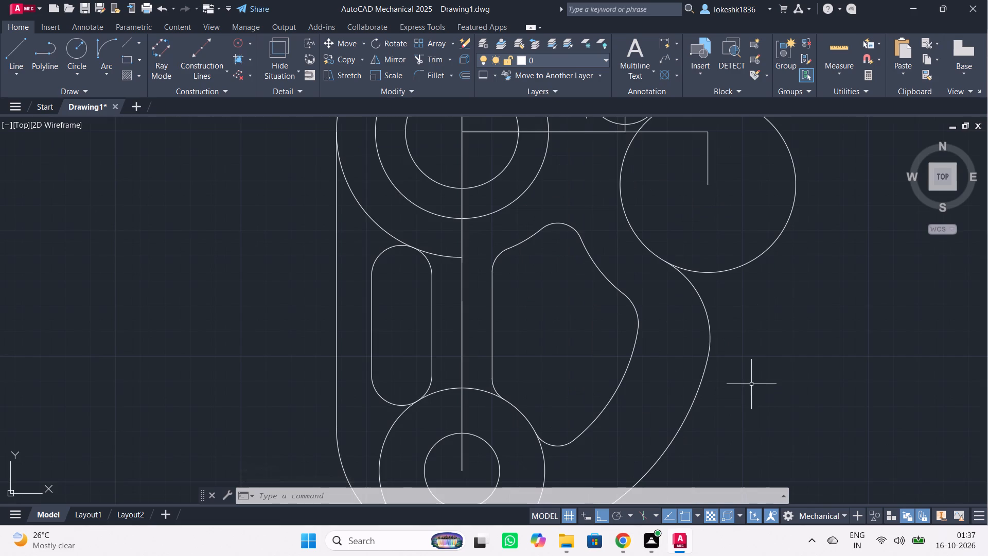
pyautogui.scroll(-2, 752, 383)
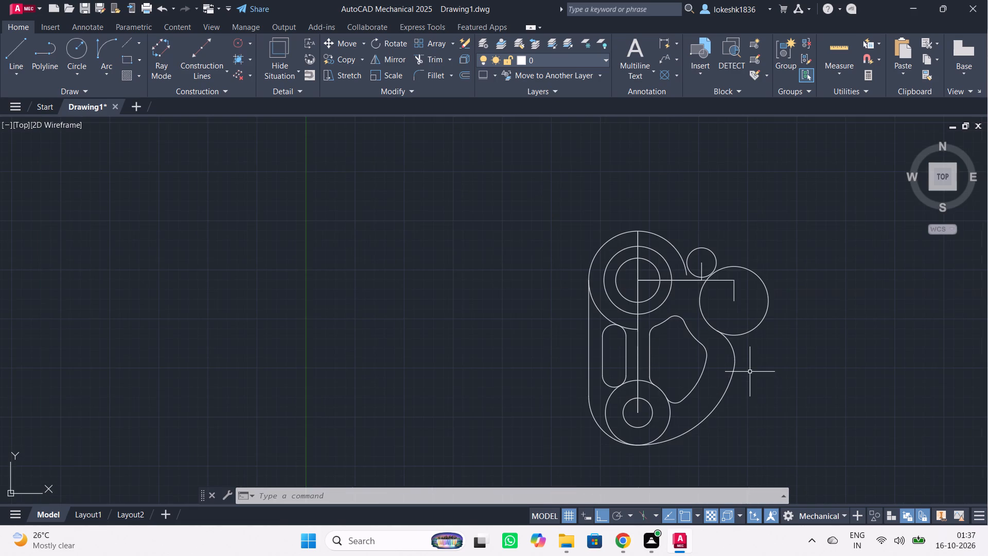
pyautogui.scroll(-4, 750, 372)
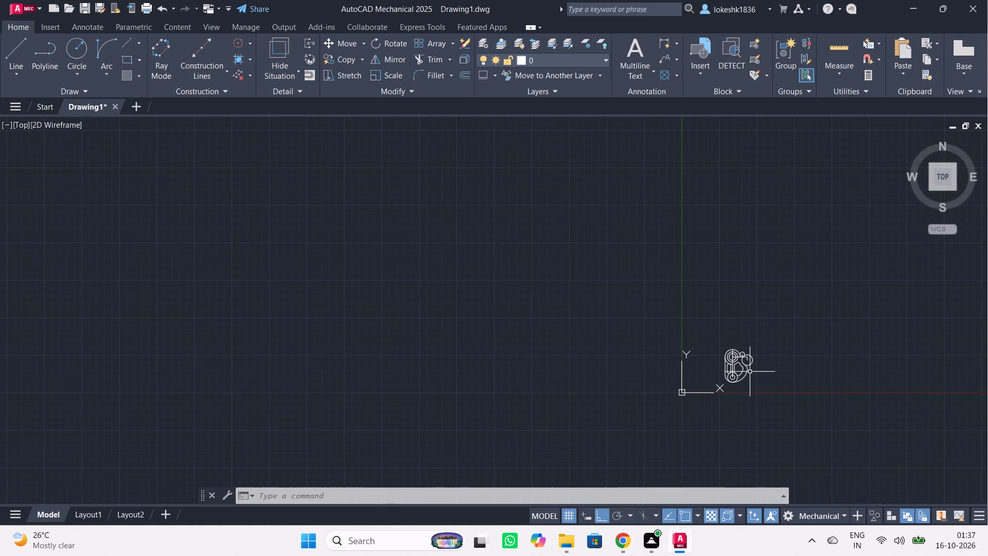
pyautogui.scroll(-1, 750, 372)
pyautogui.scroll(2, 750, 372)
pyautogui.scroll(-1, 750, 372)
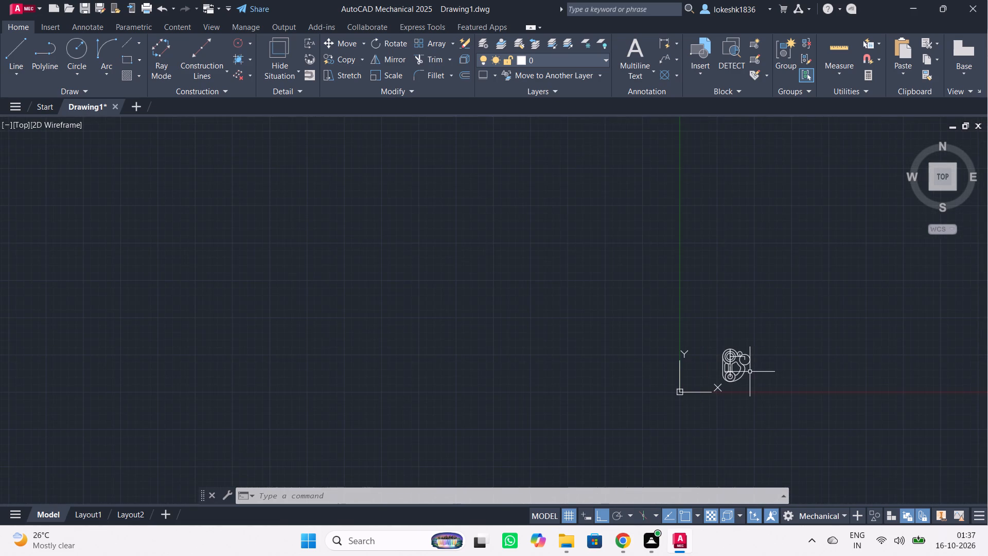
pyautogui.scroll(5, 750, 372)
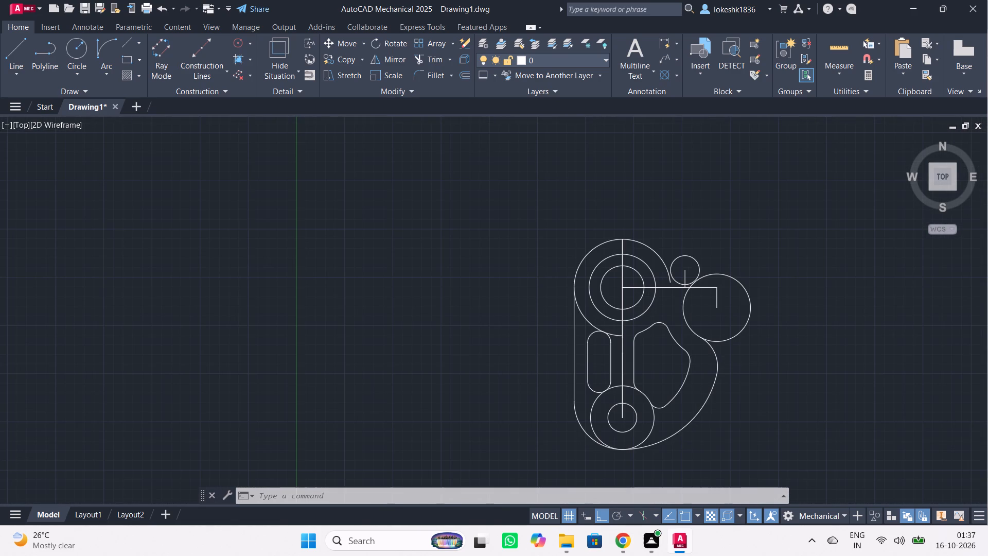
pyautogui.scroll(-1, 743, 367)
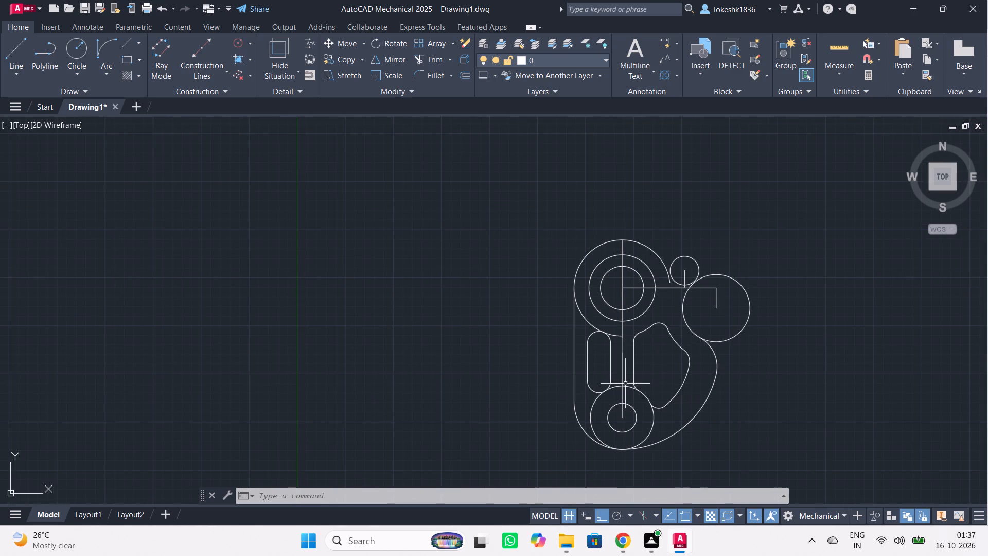
# Delete the four remaining overlapping vertical construction lines between the top of the upper boss and the lower boss's centre.
pyautogui.scroll(1, 625, 384)
pyautogui.click(620, 356)
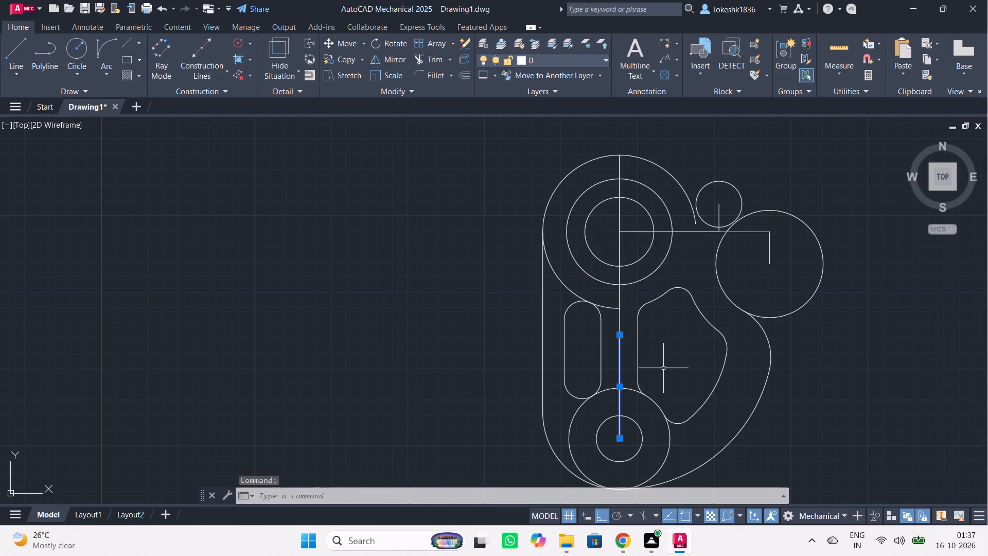
pyautogui.press('Delete')
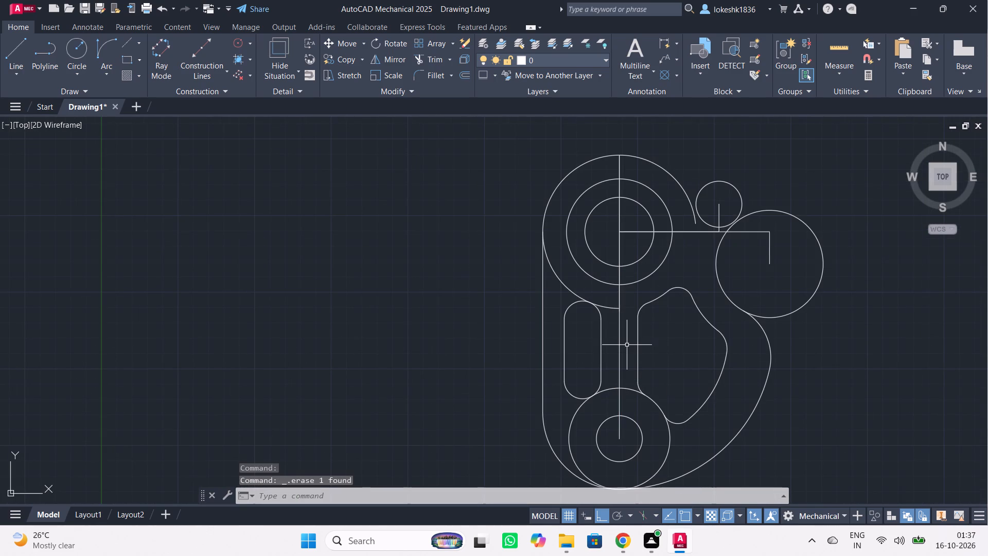
pyautogui.click(621, 347)
pyautogui.press('Delete')
pyautogui.click(621, 299)
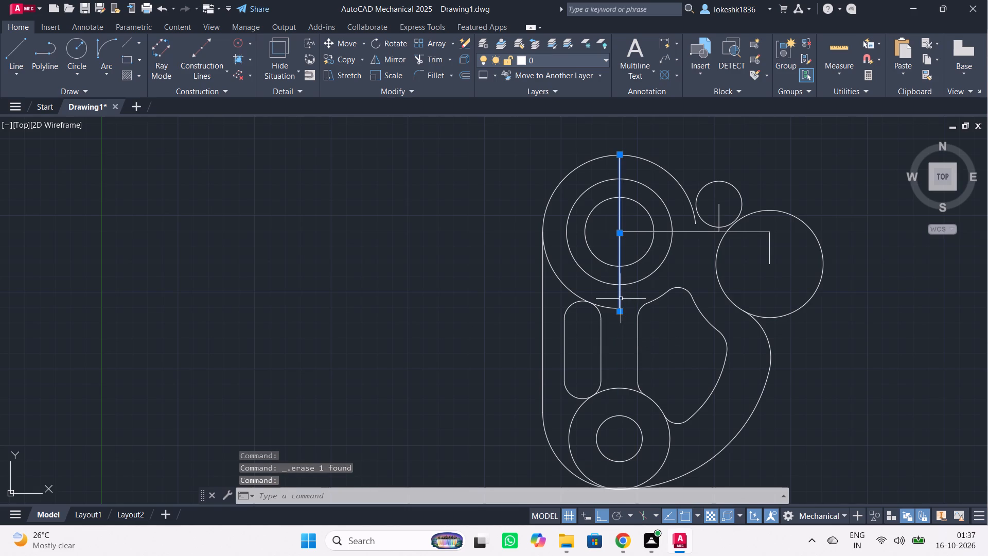
pyautogui.press('Delete')
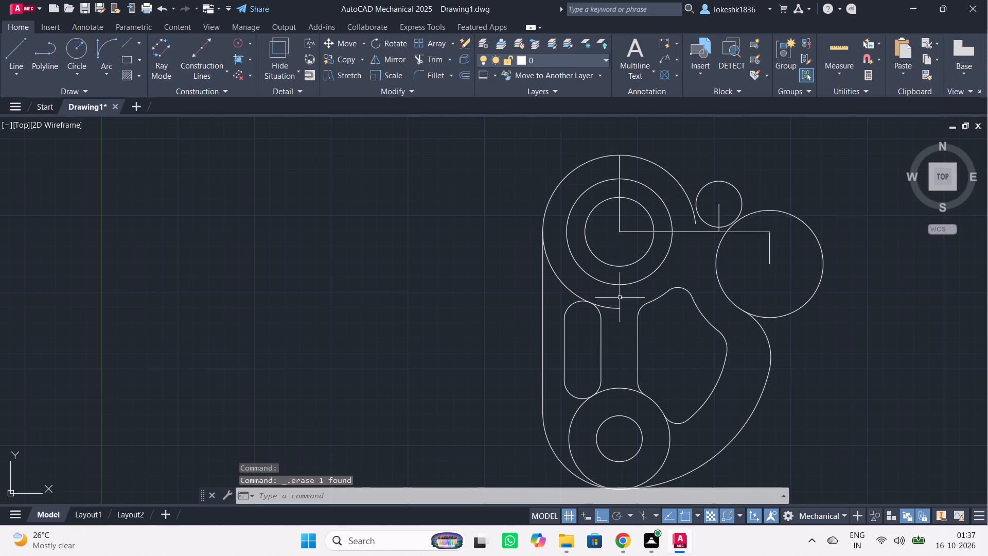
pyautogui.click(620, 208)
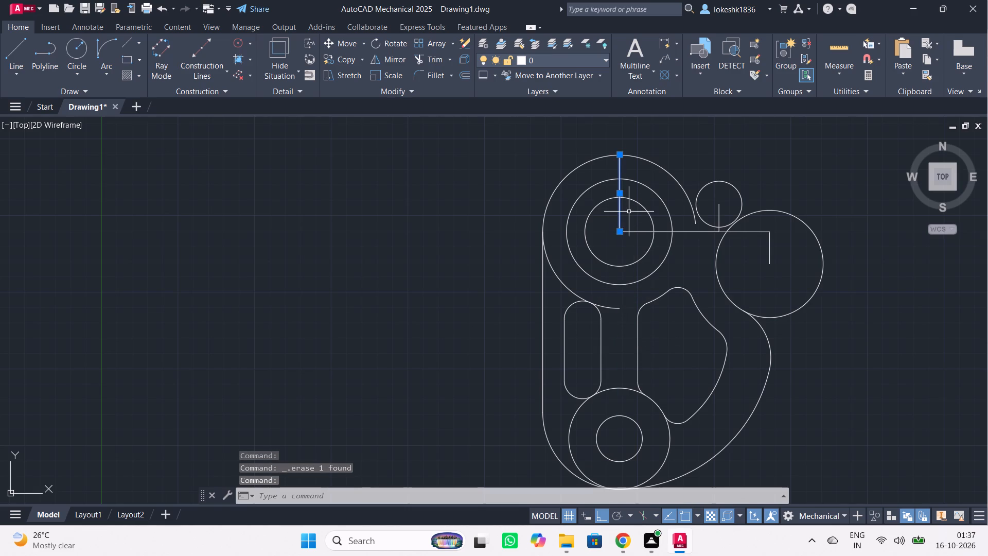
pyautogui.press('Delete')
# Inspect the remaining construction lines and open arc ends around the upper boss, side arm and slot.
pyautogui.scroll(-1, 727, 252)
pyautogui.scroll(2, 735, 254)
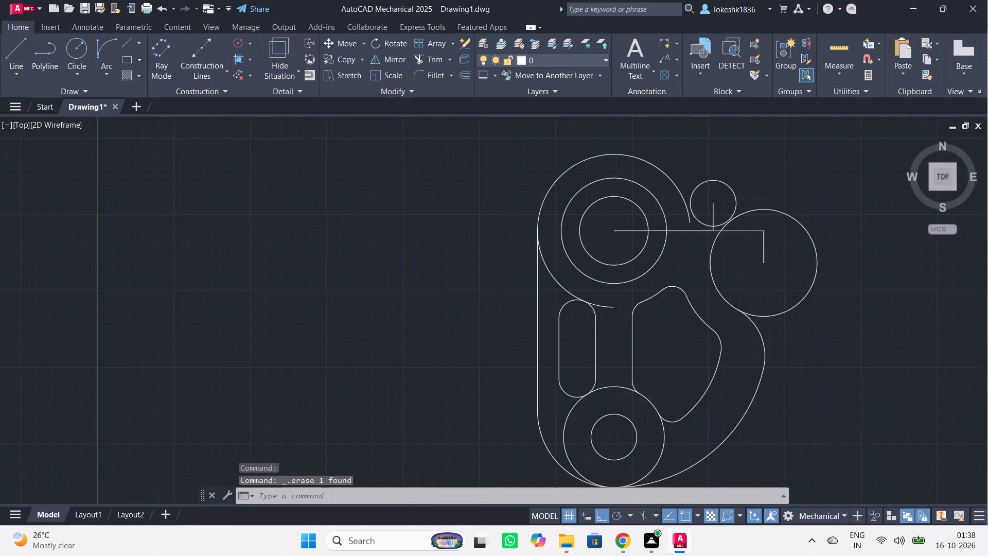
pyautogui.moveTo(686, 191); pyautogui.dragTo(640, 358, button='middle')
pyautogui.scroll(1, 686, 191)
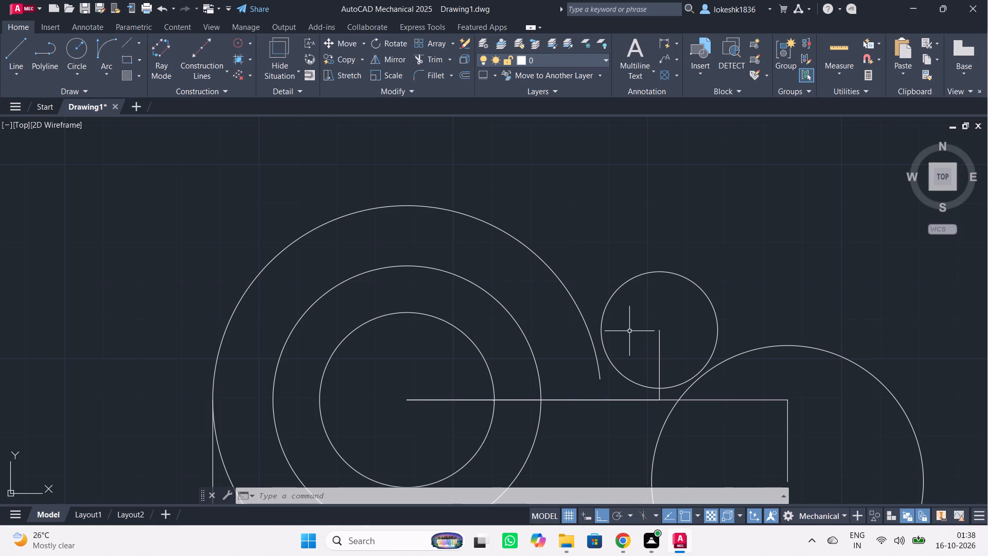
pyautogui.scroll(1, 629, 331)
pyautogui.scroll(-1, 629, 331)
pyautogui.scroll(1, 629, 331)
pyautogui.scroll(-1, 629, 331)
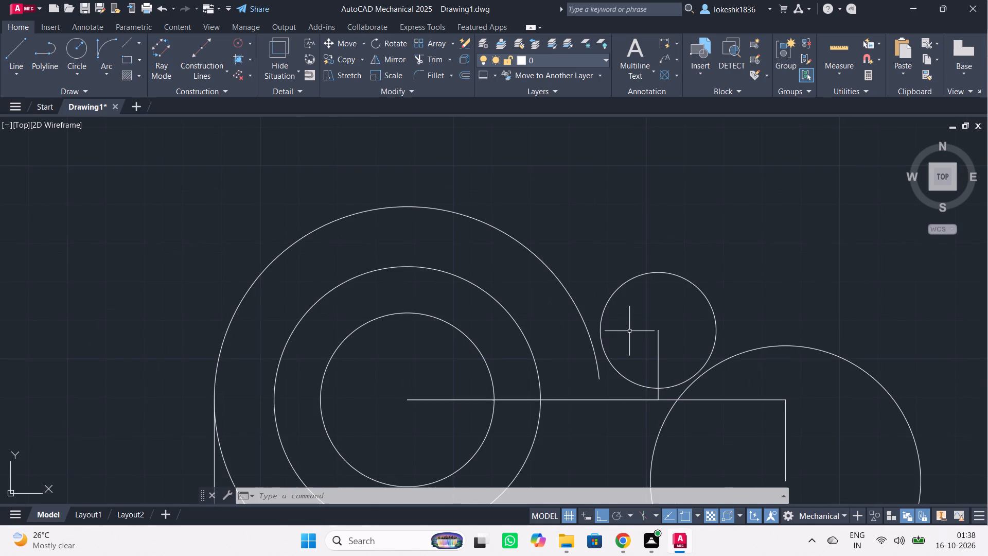
pyautogui.scroll(-1, 629, 331)
pyautogui.scroll(1, 629, 331)
pyautogui.scroll(-1, 629, 331)
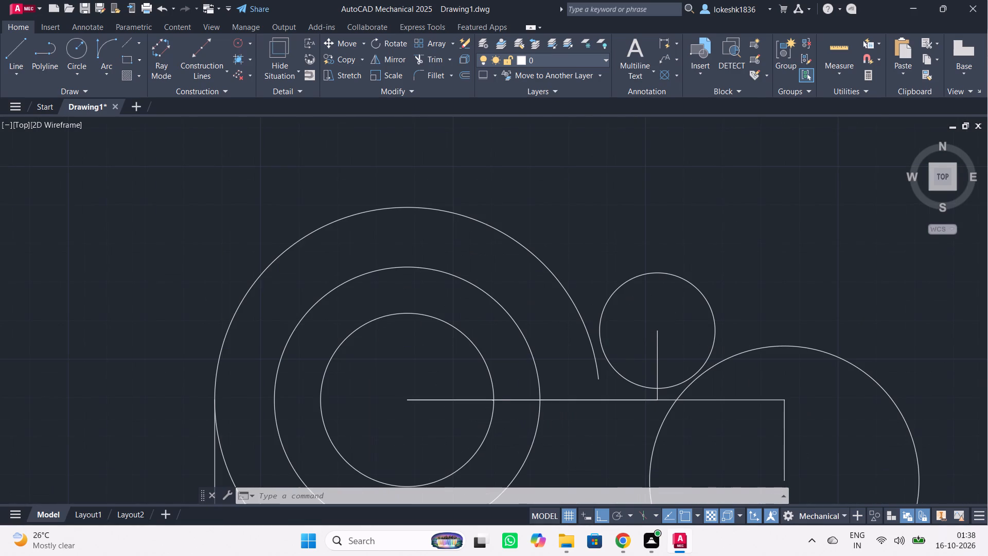
pyautogui.scroll(2, 629, 331)
pyautogui.scroll(-2, 629, 331)
pyautogui.scroll(1, 629, 331)
pyautogui.scroll(-2, 629, 331)
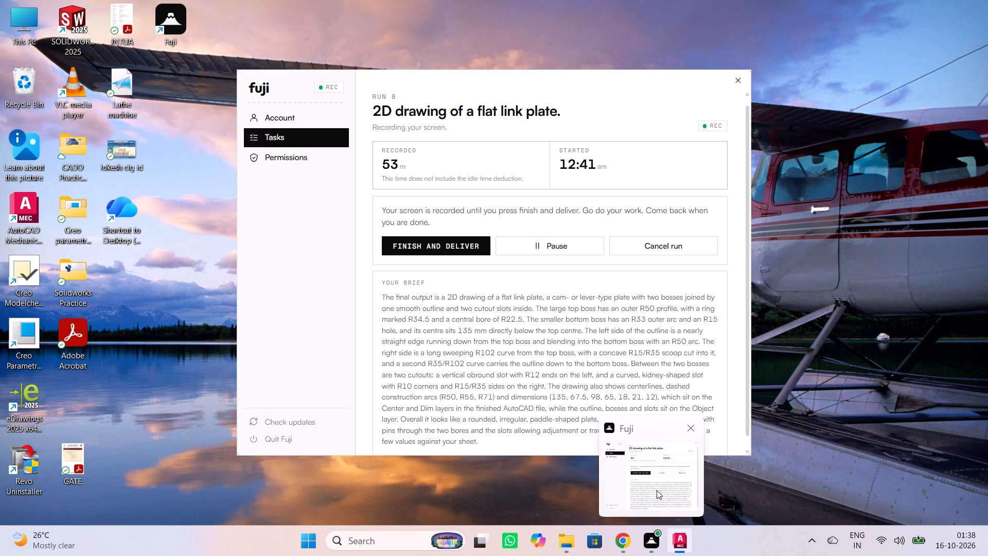
pyautogui.scroll(-1, 731, 274)
pyautogui.scroll(1, 734, 273)
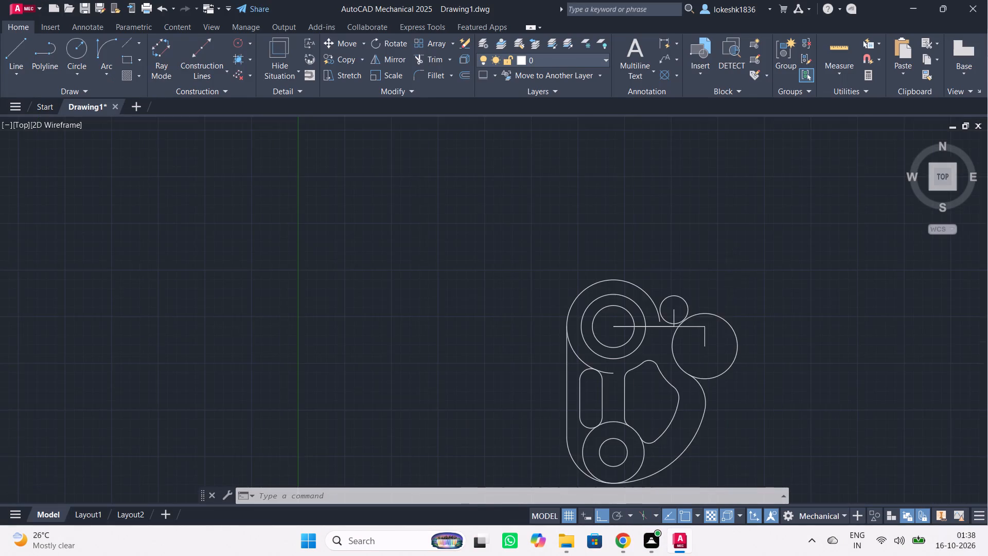
pyautogui.scroll(-2, 734, 273)
pyautogui.scroll(2, 684, 363)
pyautogui.scroll(1, 615, 326)
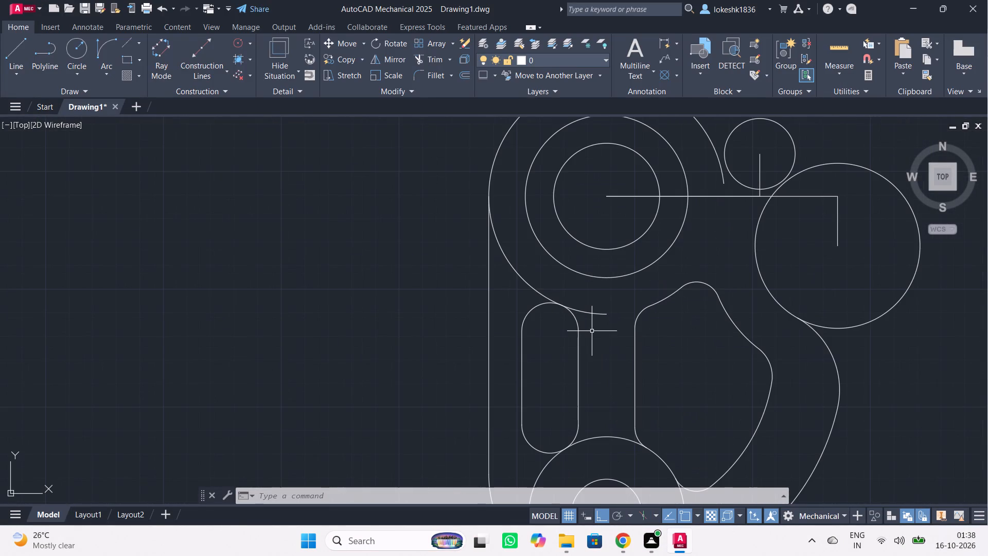
pyautogui.scroll(1, 591, 331)
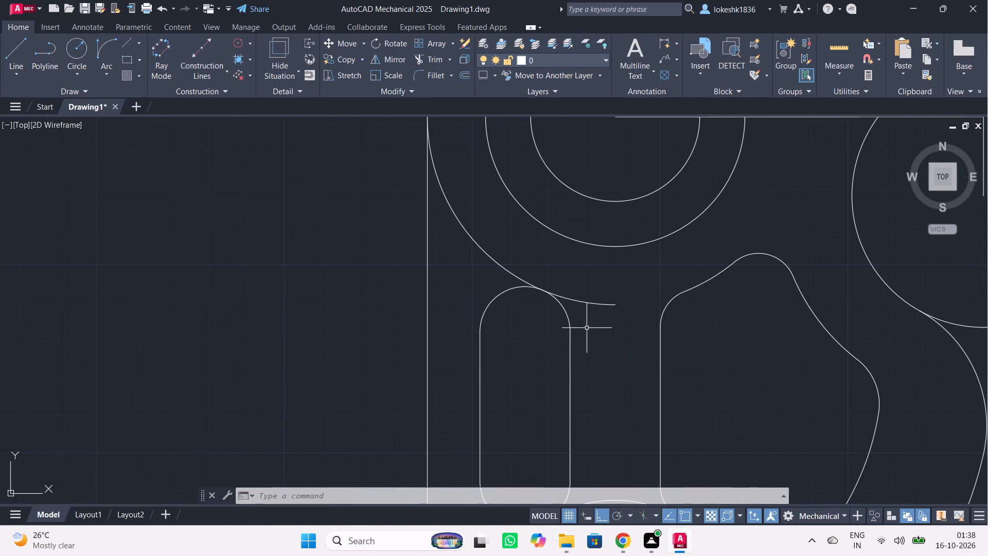
pyautogui.scroll(2, 598, 333)
pyautogui.scroll(-3, 598, 333)
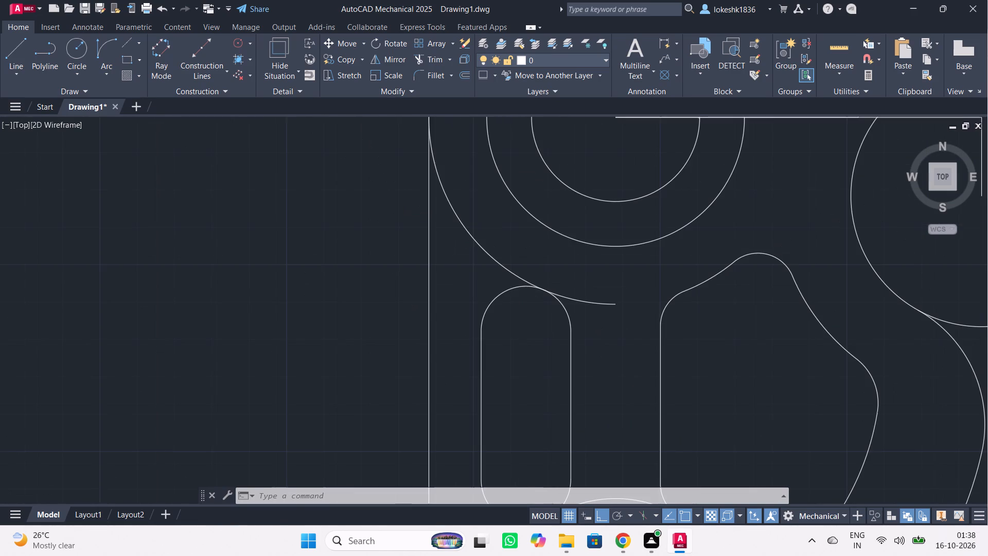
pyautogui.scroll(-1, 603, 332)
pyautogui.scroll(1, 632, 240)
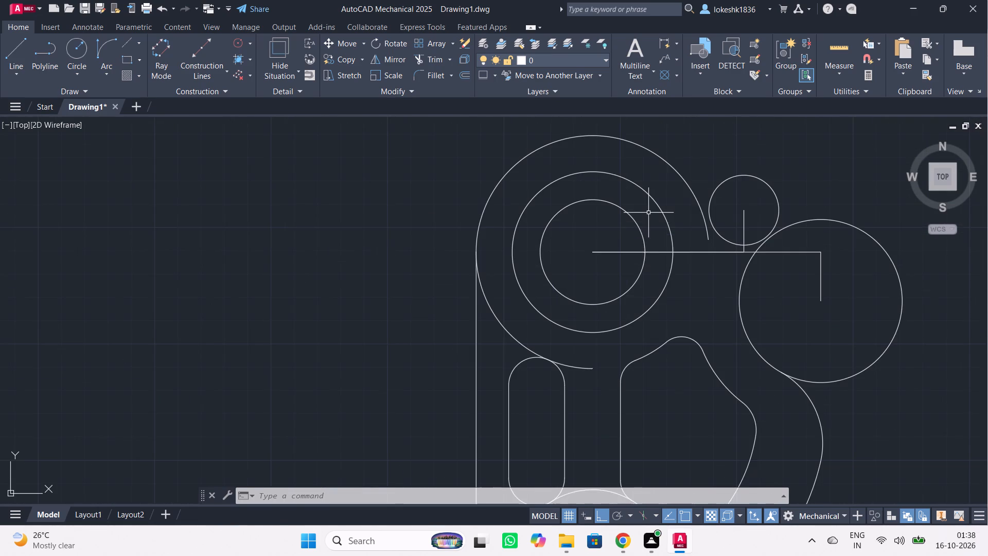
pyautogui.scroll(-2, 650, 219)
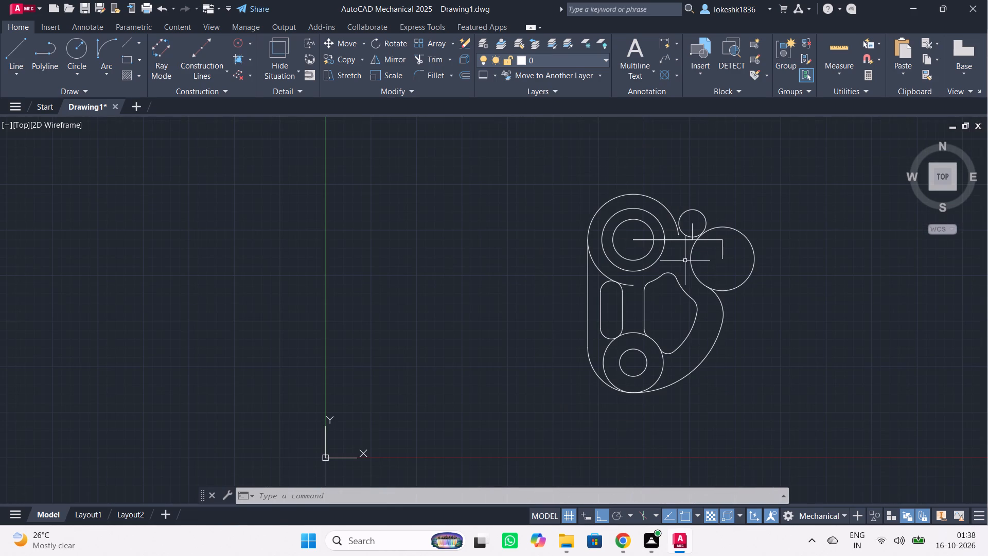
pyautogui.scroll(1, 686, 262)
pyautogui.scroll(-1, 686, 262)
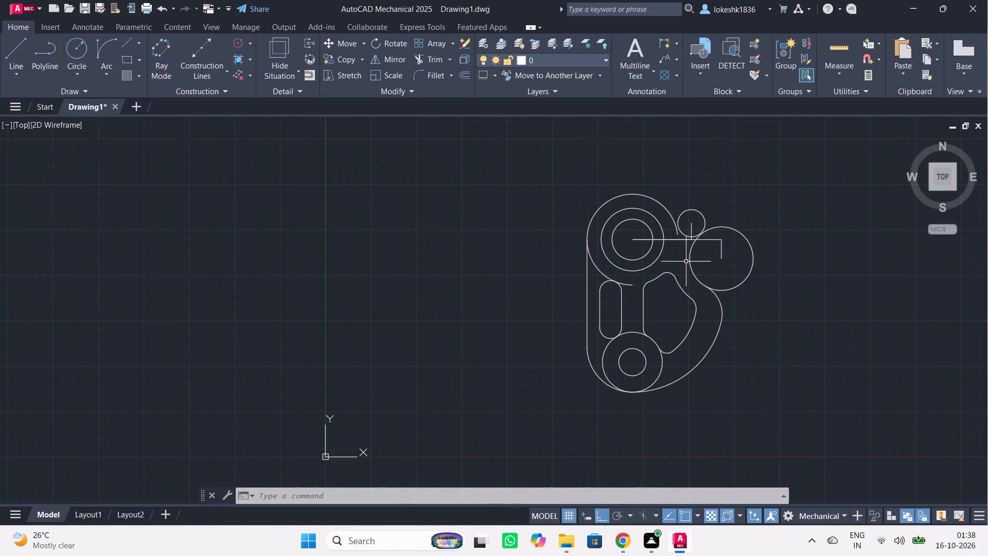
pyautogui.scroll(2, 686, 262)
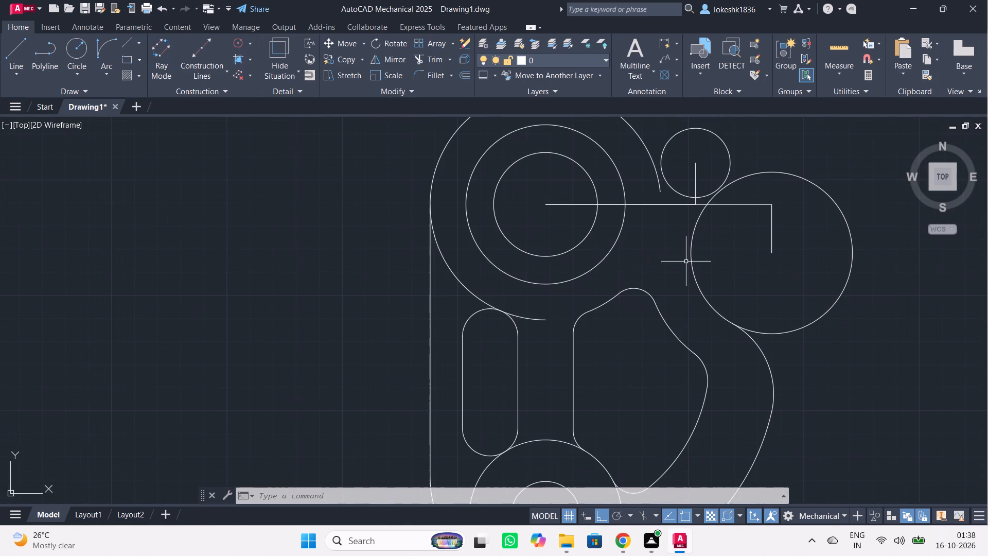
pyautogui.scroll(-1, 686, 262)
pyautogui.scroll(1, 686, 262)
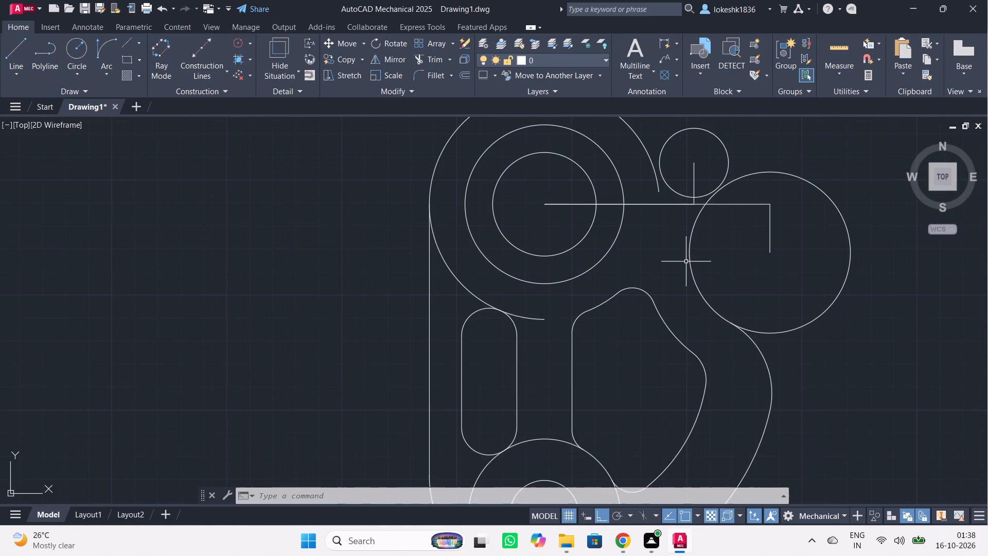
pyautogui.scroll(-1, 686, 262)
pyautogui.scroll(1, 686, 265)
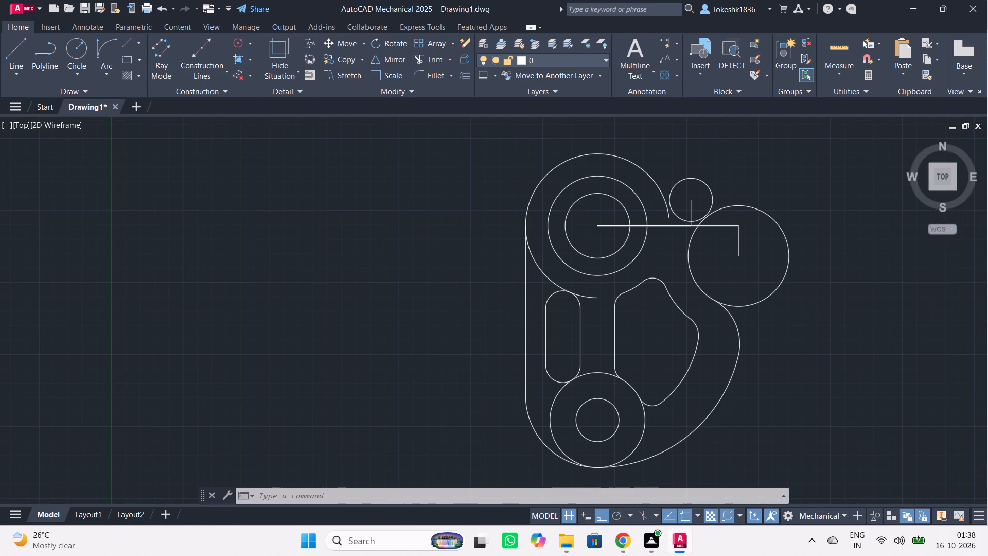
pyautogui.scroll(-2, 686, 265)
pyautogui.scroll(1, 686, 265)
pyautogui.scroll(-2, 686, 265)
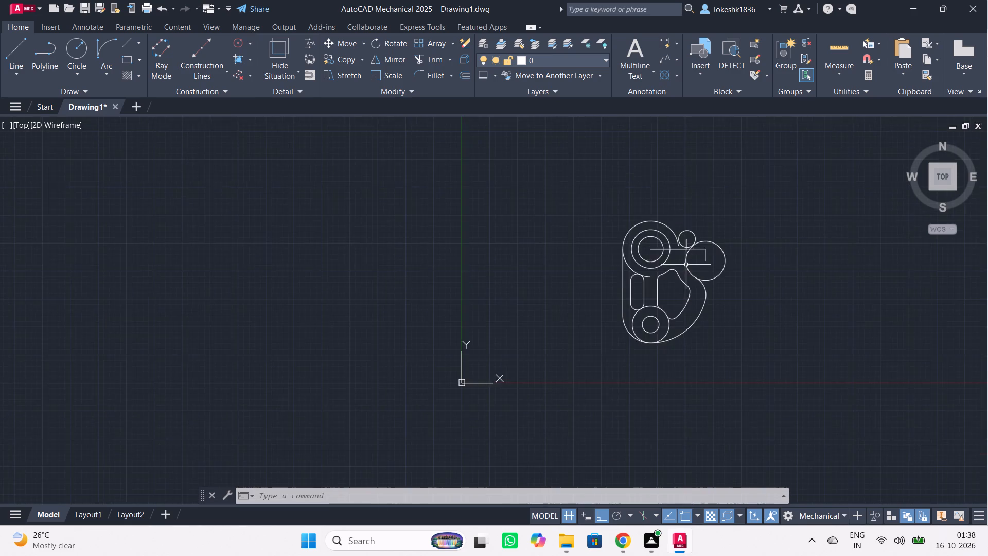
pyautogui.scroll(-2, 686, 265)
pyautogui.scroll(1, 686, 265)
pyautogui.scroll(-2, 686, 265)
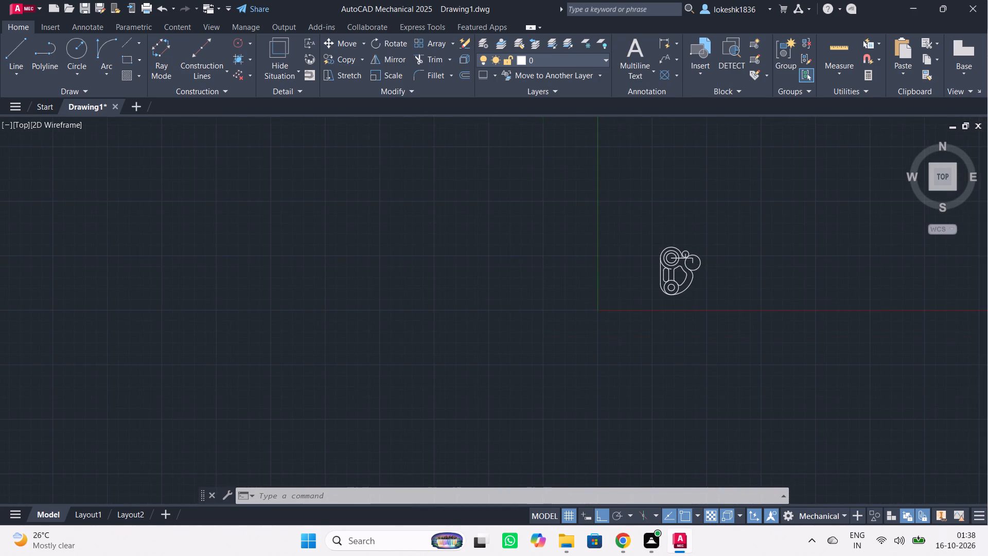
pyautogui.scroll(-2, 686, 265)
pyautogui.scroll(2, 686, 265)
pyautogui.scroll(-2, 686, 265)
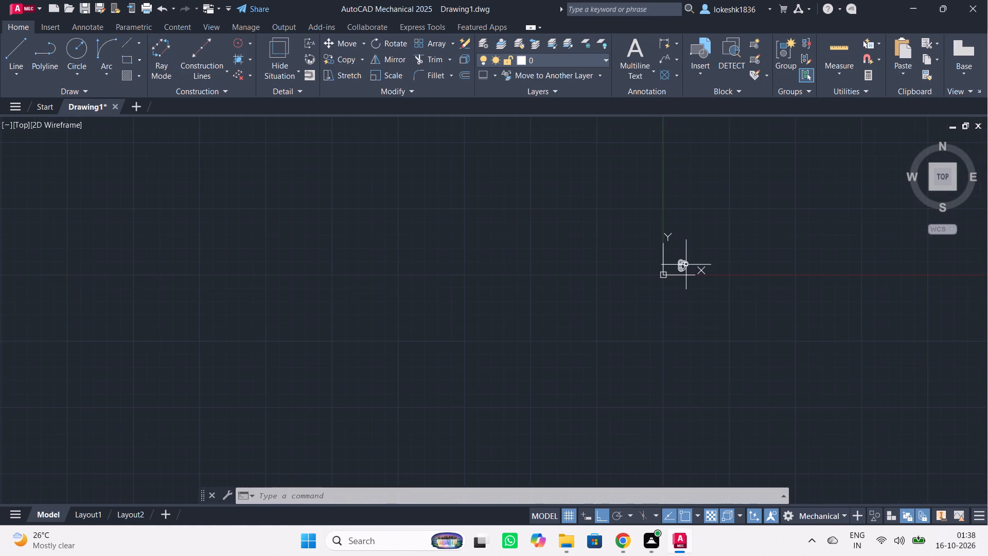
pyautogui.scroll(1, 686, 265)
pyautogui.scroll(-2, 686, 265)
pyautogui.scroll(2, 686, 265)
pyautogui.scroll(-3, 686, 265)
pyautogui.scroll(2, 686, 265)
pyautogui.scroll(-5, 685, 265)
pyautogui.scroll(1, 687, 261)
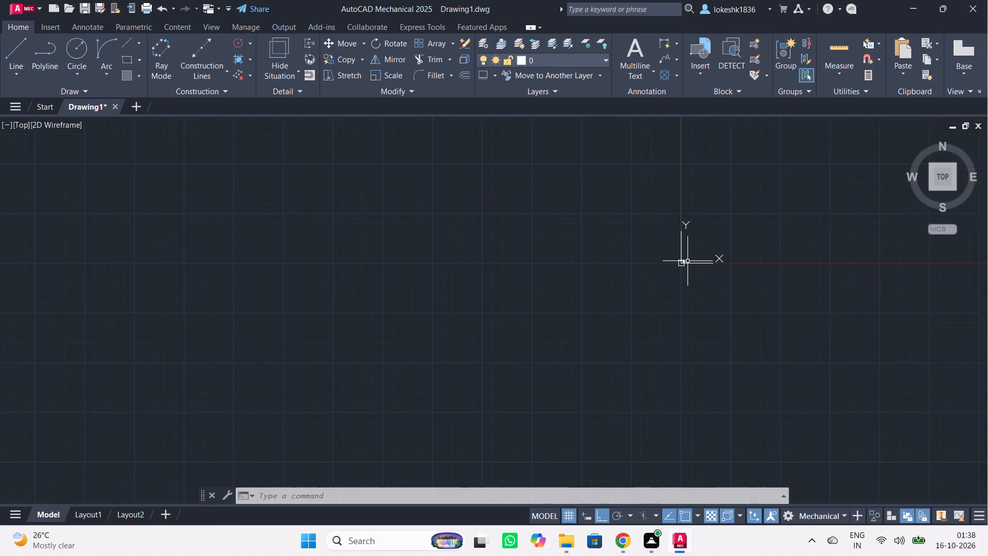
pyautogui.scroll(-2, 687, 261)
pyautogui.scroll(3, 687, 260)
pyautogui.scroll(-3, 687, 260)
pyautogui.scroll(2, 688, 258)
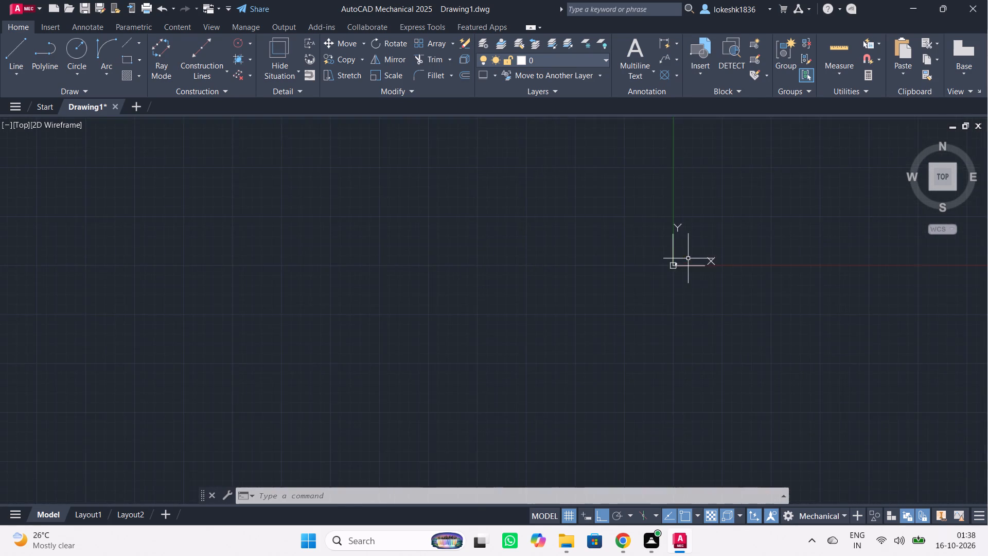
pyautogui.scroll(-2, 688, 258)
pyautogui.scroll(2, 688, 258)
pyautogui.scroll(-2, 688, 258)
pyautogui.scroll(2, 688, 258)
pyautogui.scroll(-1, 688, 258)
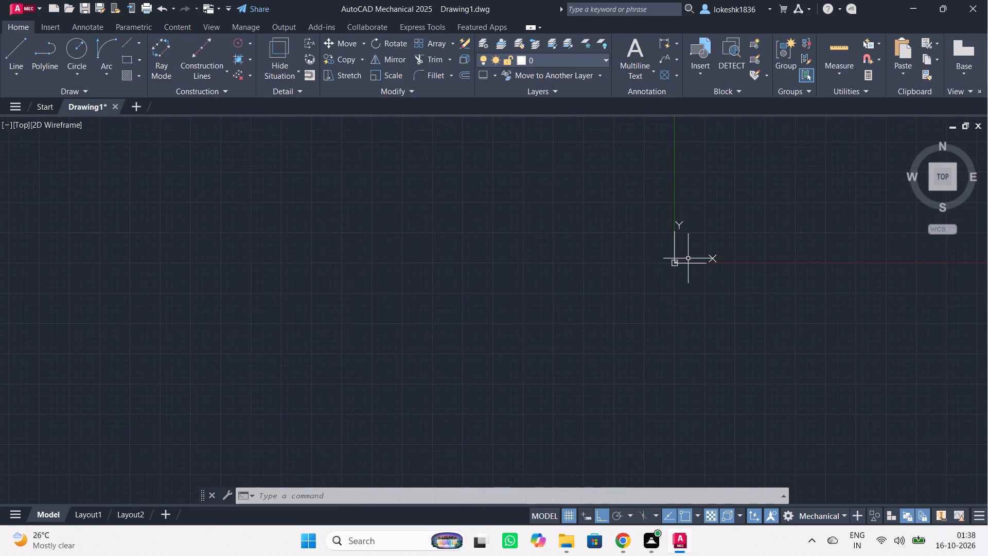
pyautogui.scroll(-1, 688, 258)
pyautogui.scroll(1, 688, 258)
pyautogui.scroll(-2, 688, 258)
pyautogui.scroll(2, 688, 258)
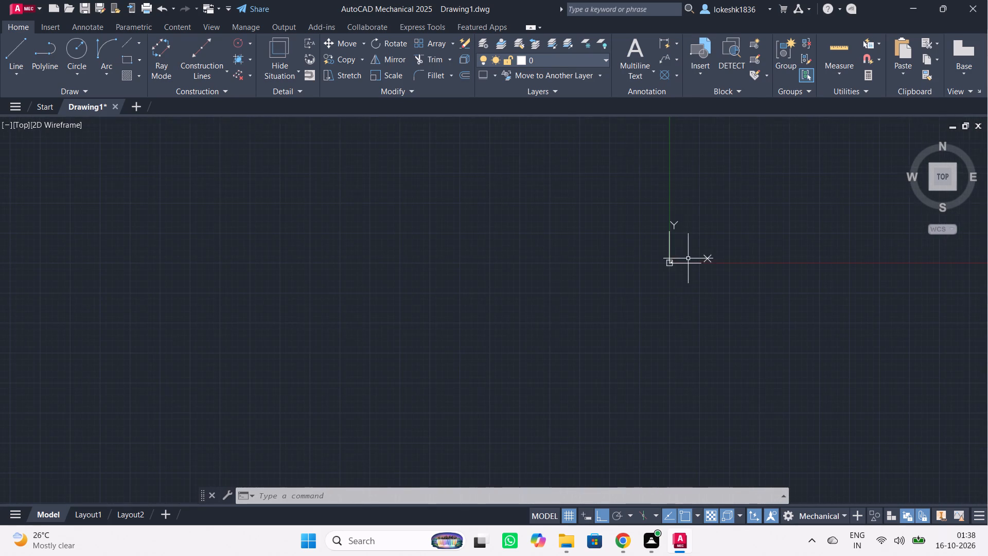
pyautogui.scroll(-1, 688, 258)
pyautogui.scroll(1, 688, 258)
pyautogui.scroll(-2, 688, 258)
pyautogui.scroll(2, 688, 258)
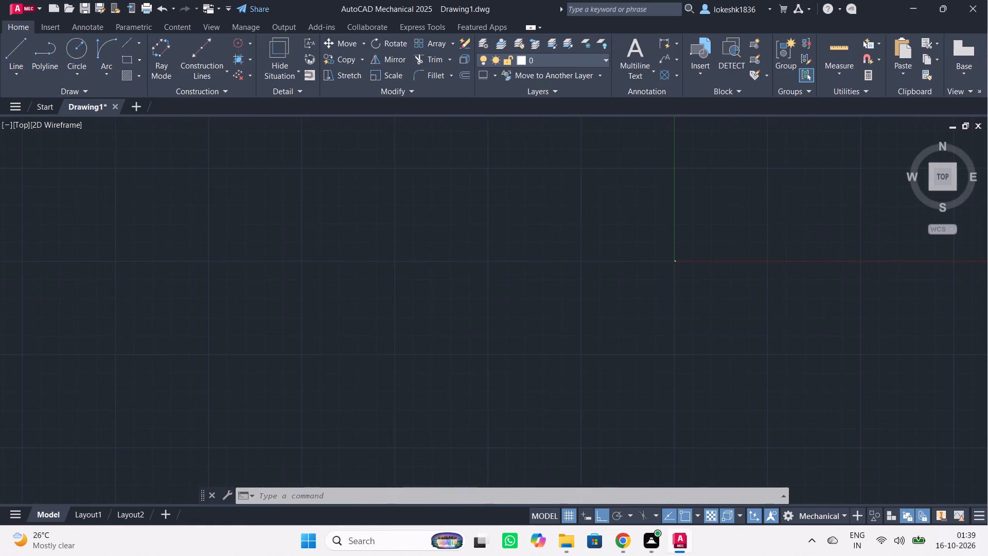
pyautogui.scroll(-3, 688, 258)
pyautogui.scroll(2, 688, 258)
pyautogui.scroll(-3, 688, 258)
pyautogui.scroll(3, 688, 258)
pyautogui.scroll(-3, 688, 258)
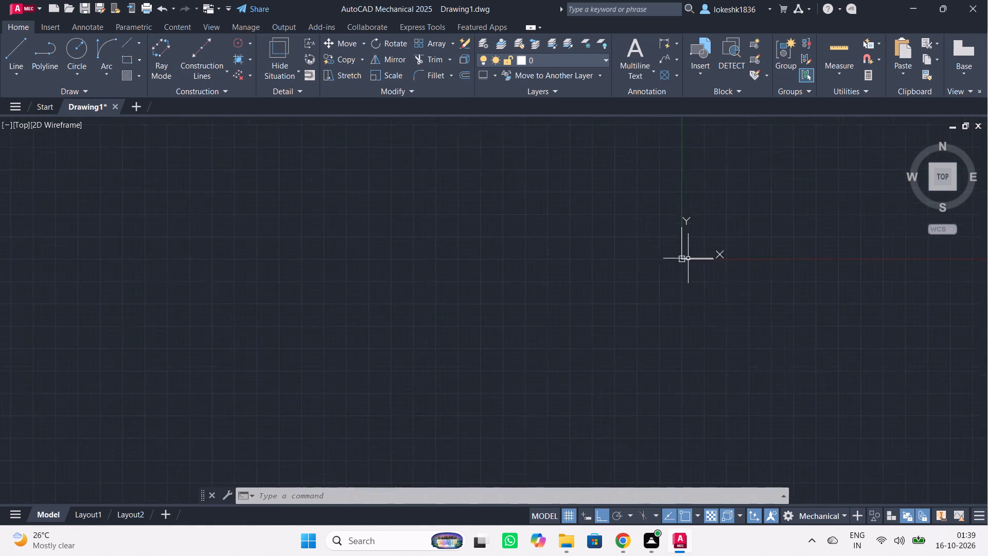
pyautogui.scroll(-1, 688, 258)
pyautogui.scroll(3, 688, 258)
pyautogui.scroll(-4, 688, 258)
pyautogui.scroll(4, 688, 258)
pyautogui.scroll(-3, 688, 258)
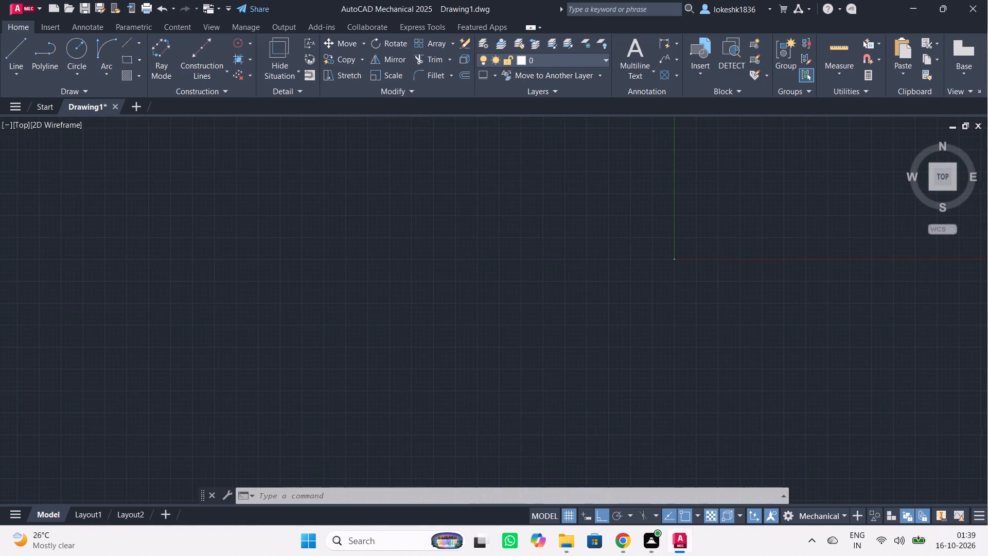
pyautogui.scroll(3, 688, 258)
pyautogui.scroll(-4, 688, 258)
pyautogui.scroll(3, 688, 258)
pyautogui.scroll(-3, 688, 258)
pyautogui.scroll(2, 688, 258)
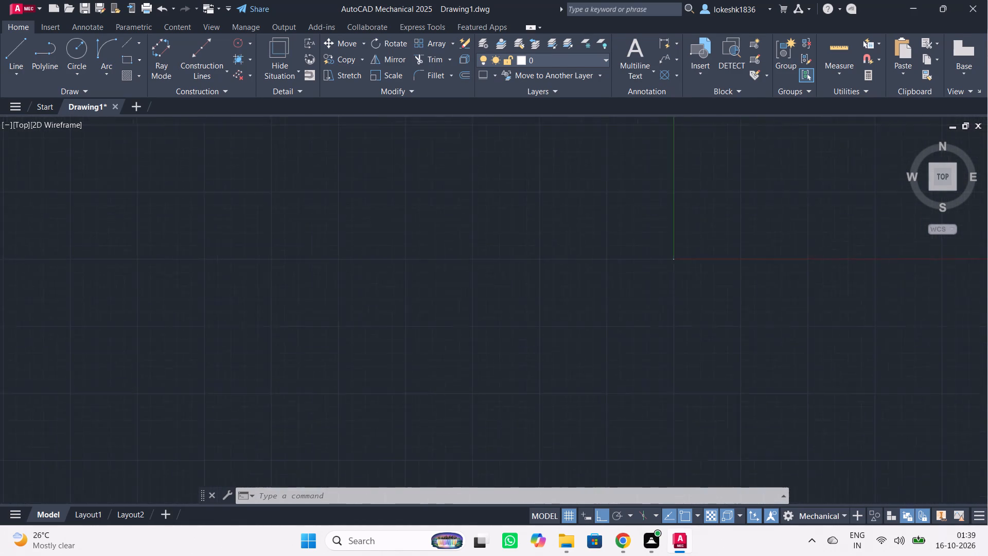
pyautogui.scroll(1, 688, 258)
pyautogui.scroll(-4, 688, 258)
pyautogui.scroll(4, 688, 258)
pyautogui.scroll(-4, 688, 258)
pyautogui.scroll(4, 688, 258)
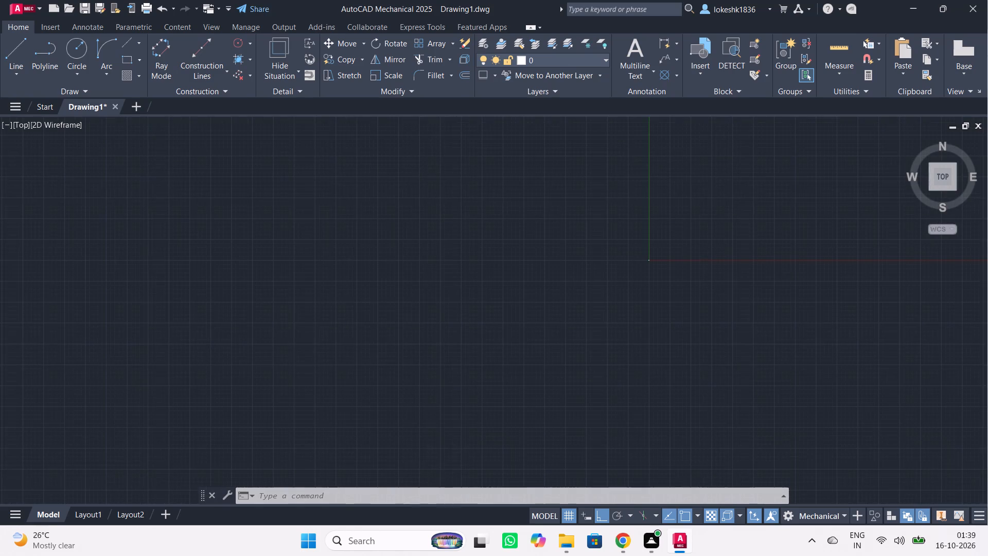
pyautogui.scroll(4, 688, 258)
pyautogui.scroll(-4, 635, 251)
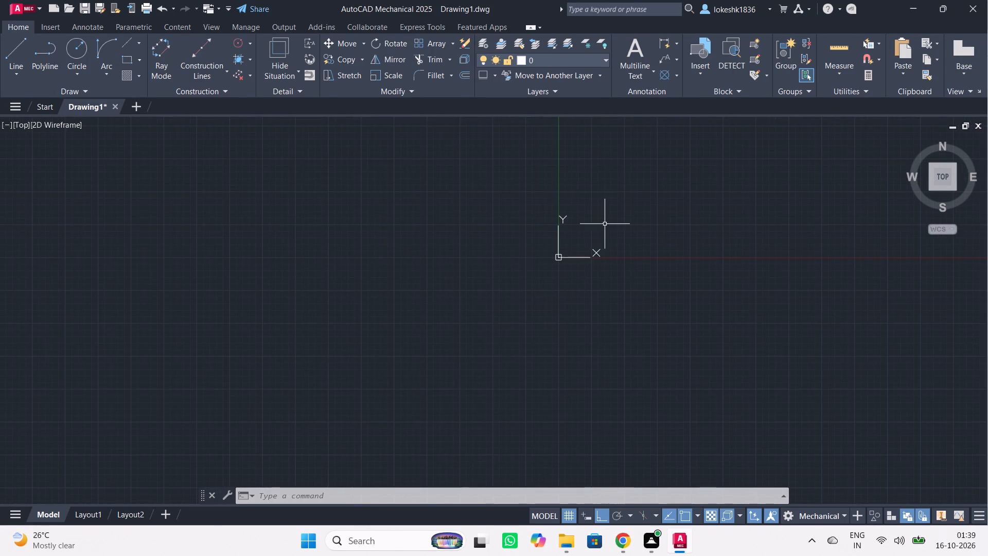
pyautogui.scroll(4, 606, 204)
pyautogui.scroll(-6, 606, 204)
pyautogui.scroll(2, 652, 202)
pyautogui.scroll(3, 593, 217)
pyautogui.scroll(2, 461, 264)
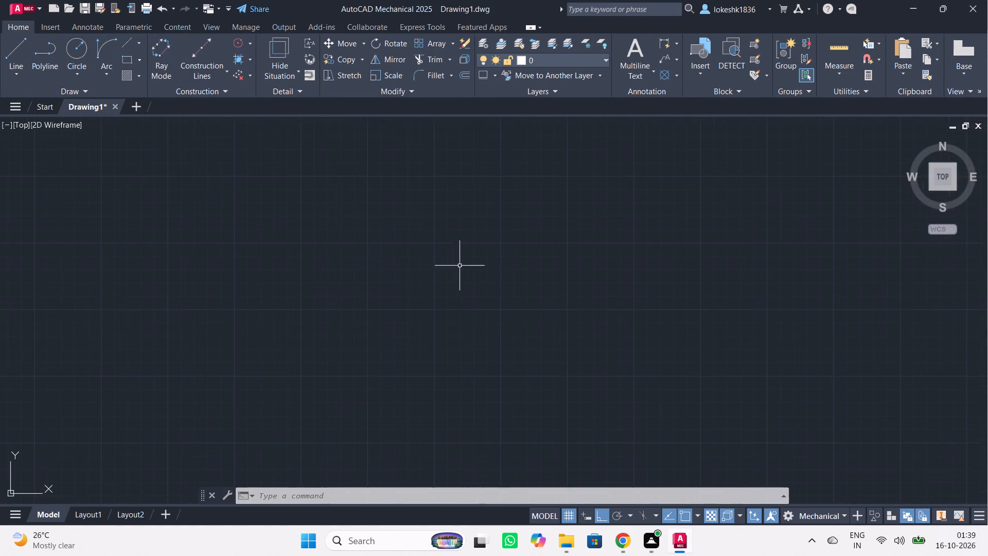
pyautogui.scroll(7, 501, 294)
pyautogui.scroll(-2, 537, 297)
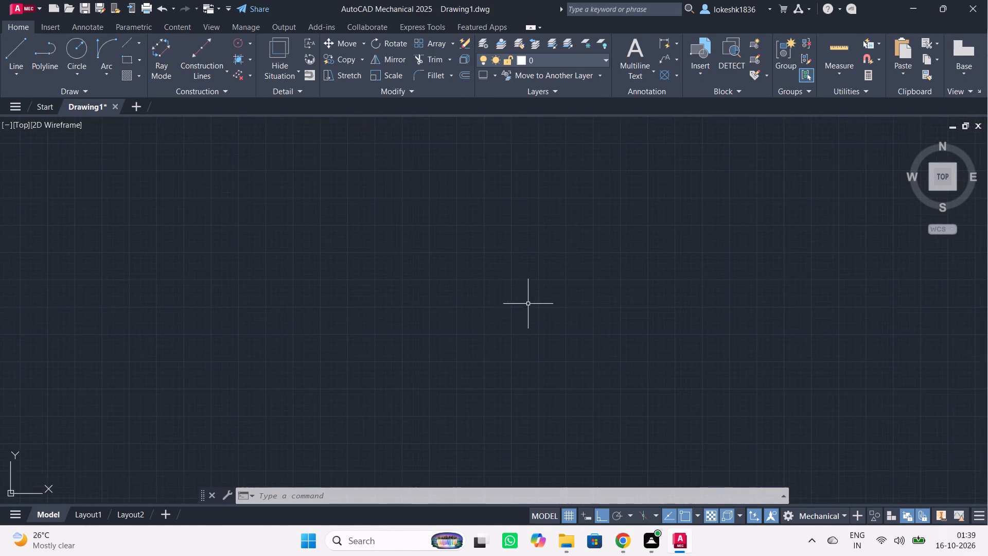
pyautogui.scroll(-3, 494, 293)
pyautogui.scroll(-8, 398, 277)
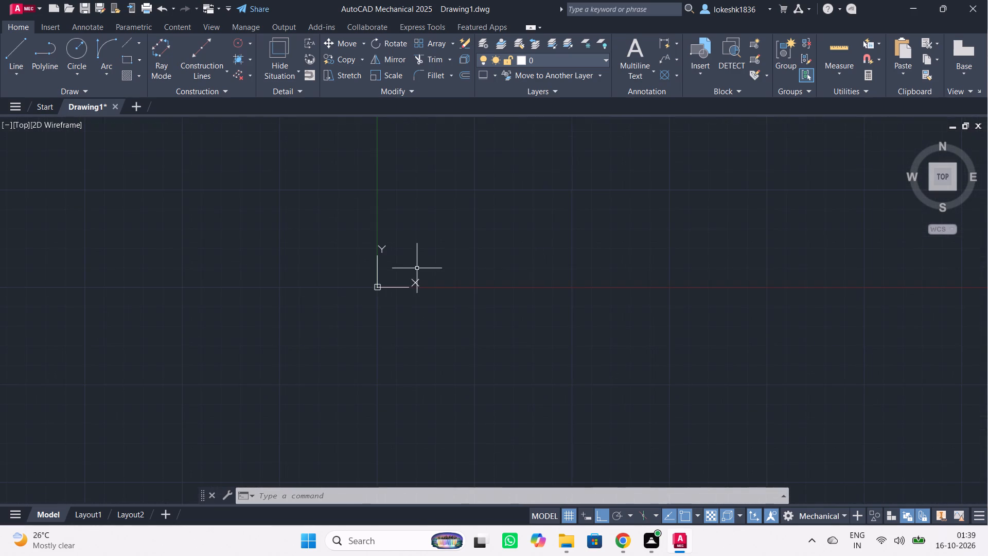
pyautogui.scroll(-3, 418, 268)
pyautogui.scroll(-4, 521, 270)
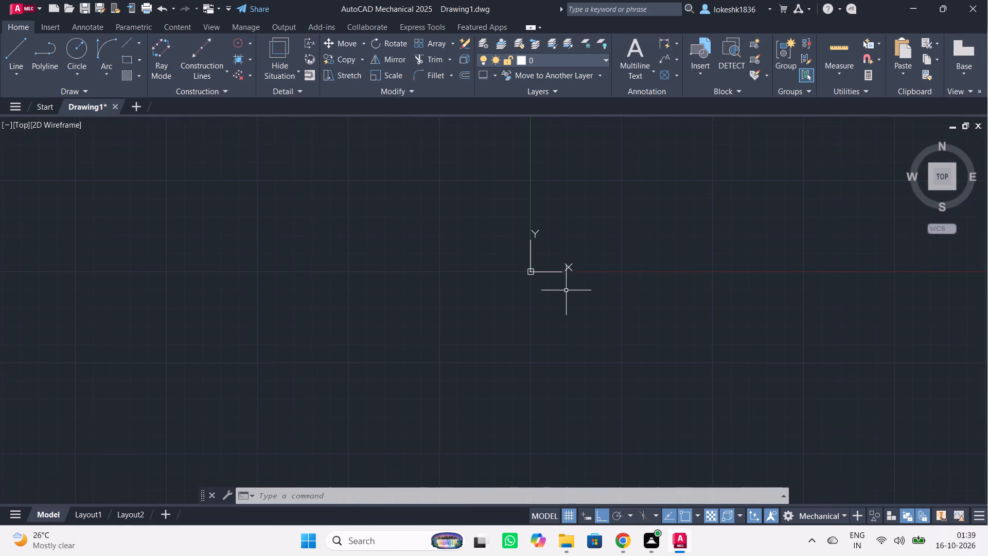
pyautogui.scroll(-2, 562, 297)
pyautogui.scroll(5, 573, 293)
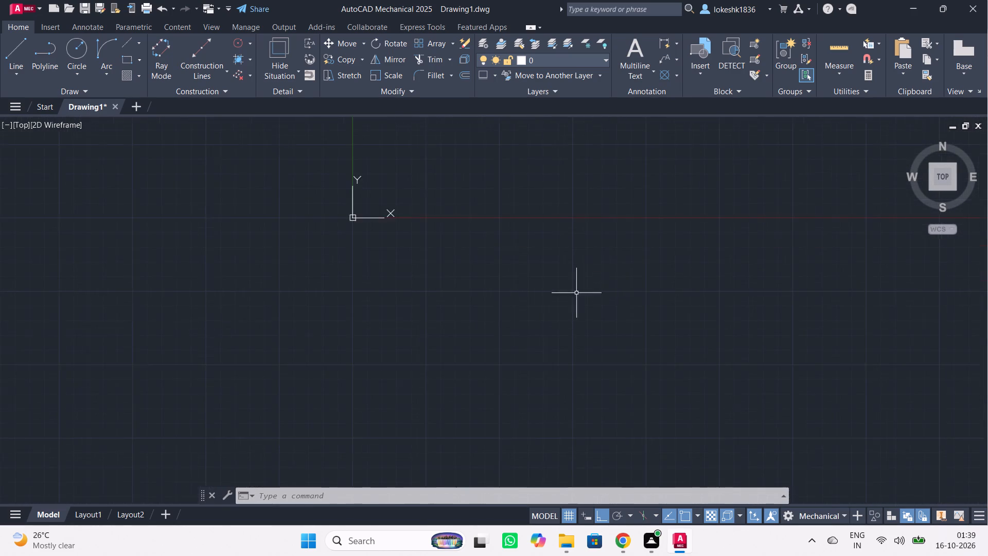
# Move the small side circle and its vertical construction line along the horizontal construction line until the circle meets the larger side circle.
pyautogui.press('z')
pyautogui.press('Return')
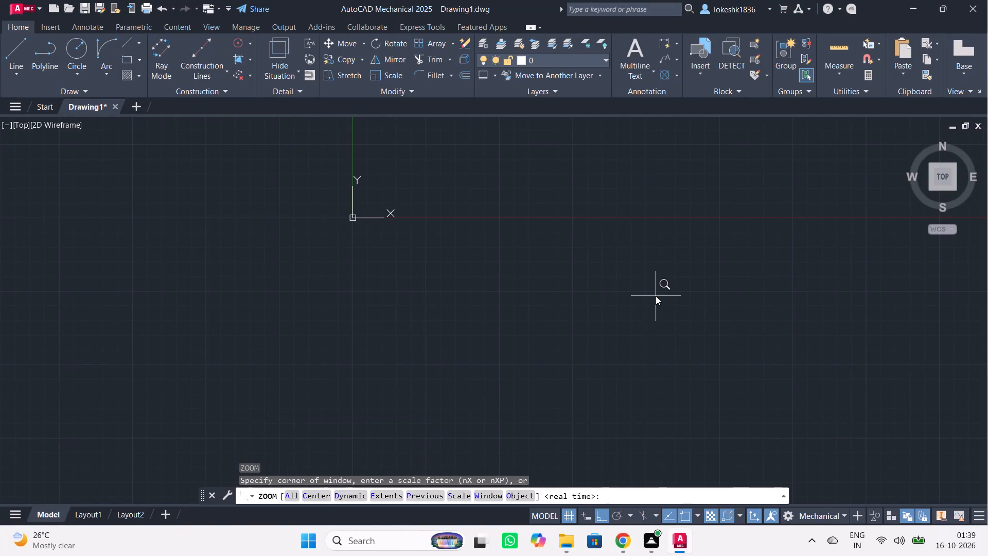
pyautogui.press('a')
pyautogui.press('Return')
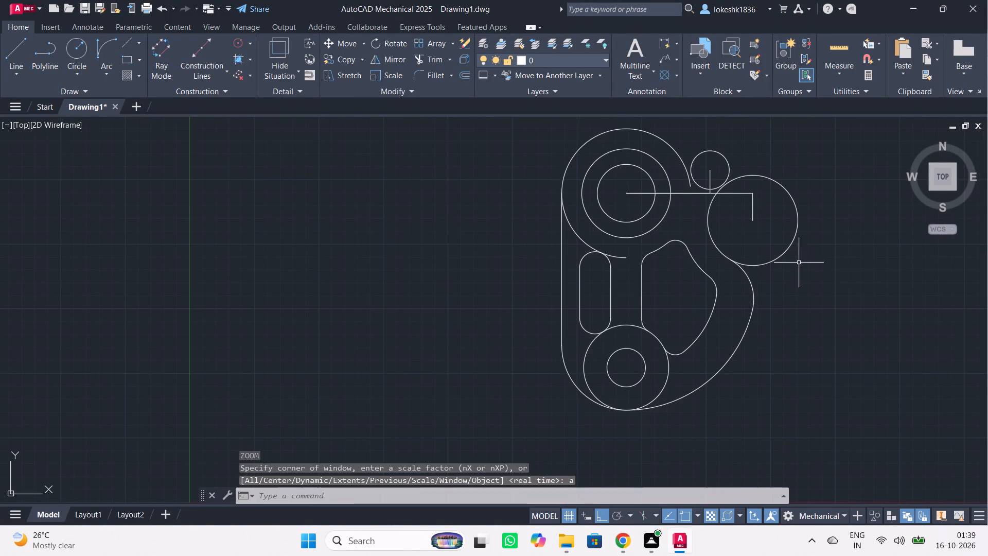
pyautogui.moveTo(813, 283); pyautogui.dragTo(744, 305, button='middle')
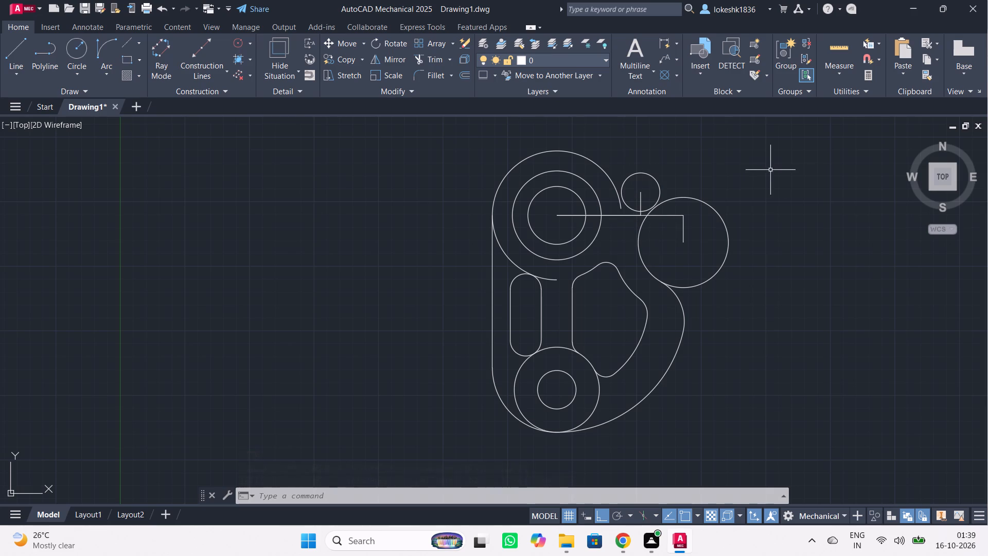
pyautogui.scroll(3, 664, 185)
pyautogui.scroll(-1, 665, 194)
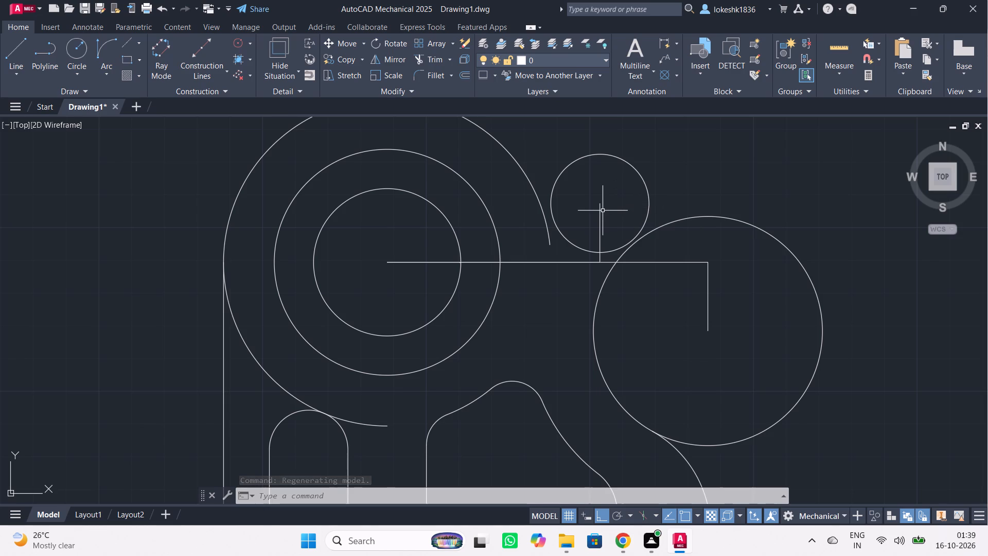
pyautogui.scroll(1, 603, 211)
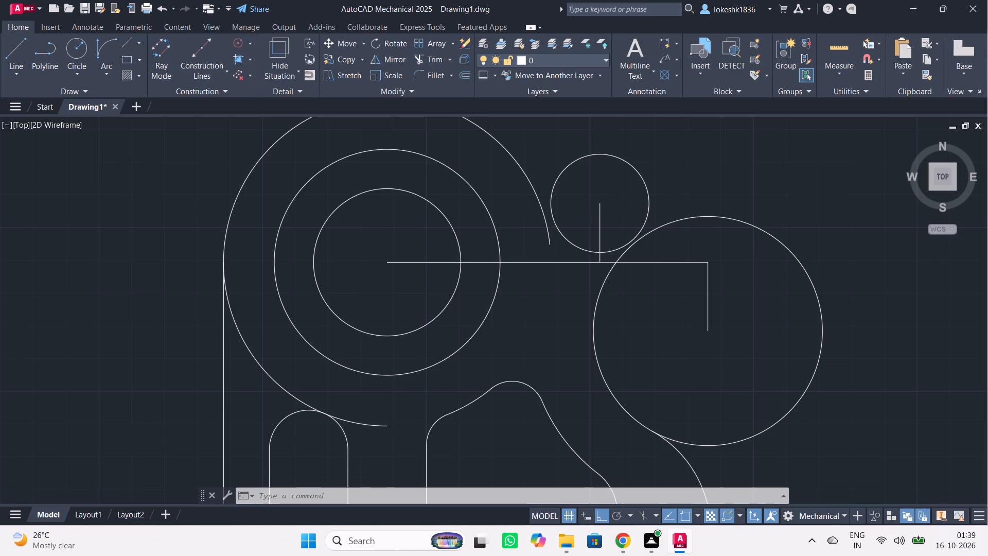
pyautogui.scroll(-1, 603, 211)
pyautogui.scroll(1, 603, 211)
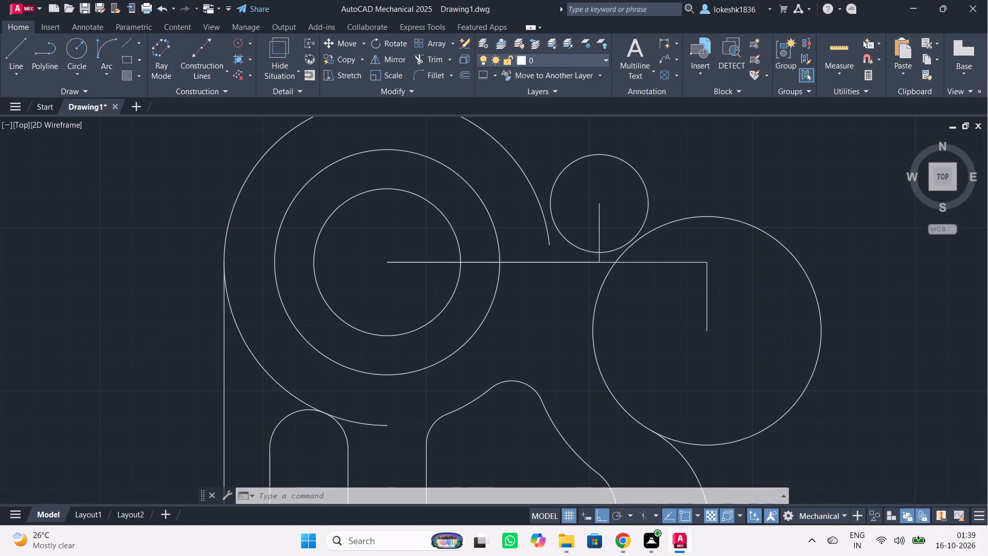
pyautogui.scroll(-1, 603, 211)
pyautogui.scroll(1, 603, 211)
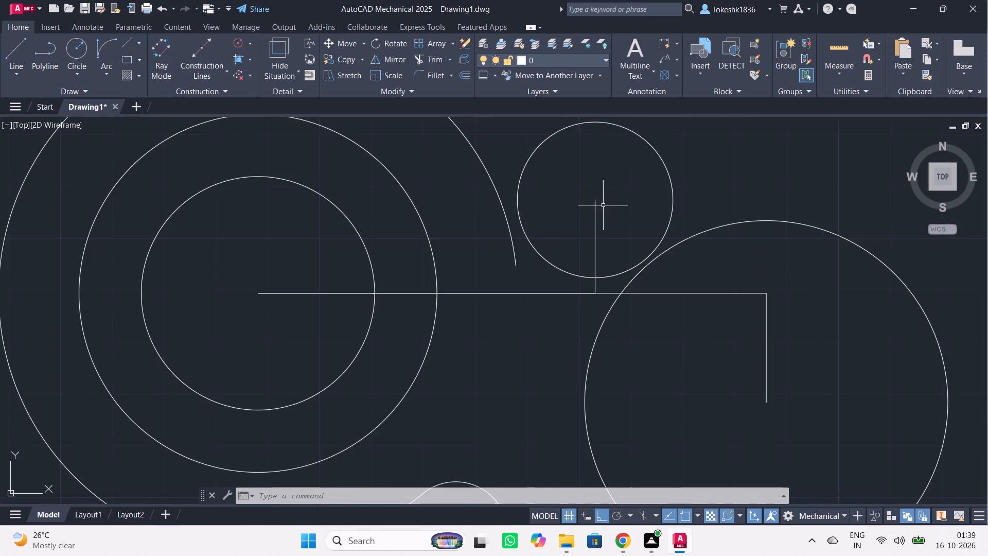
pyautogui.moveTo(609, 204); pyautogui.dragTo(620, 252, button='middle')
pyautogui.scroll(1, 618, 255)
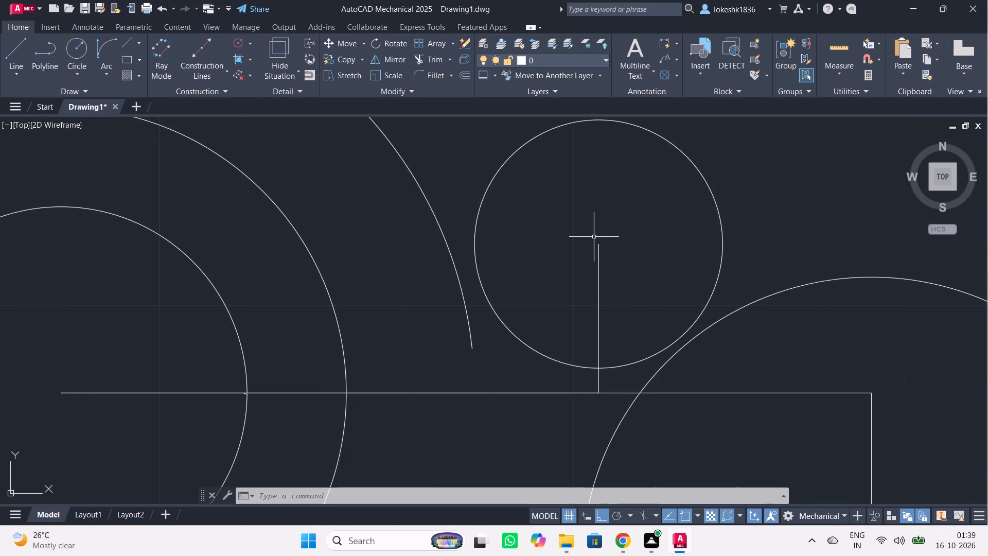
pyautogui.press('m')
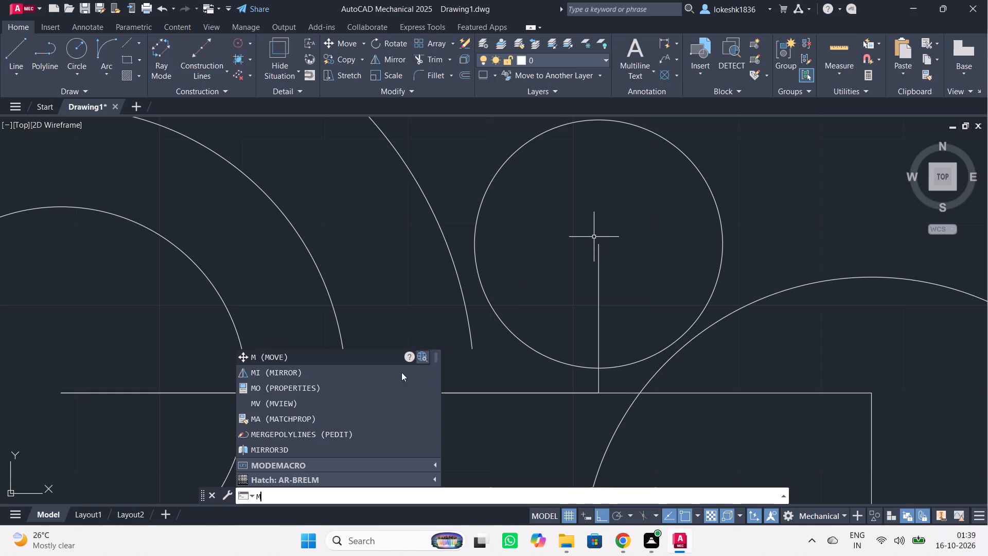
pyautogui.click(276, 360)
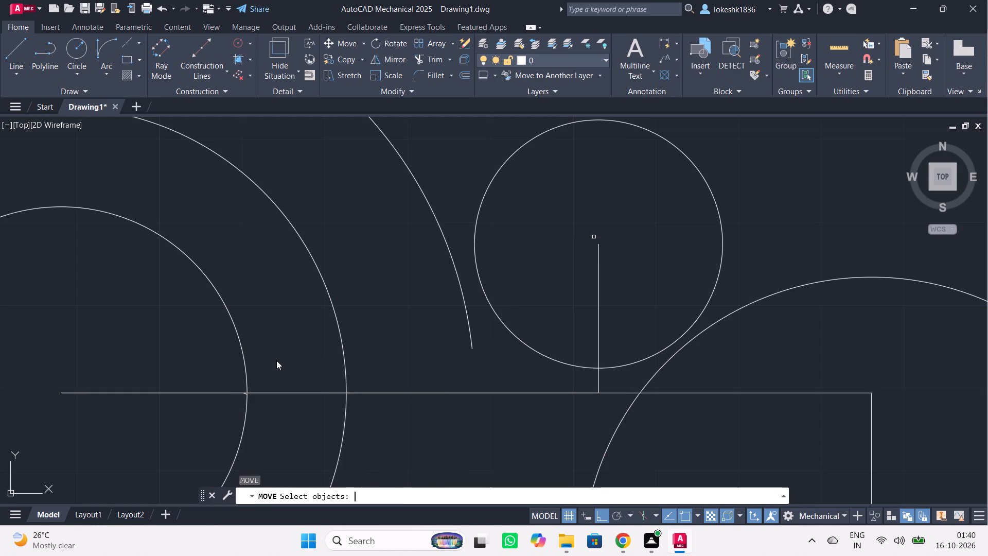
pyautogui.click(724, 242)
pyautogui.keyDown('shift'); pyautogui.click(598, 271); pyautogui.keyUp('shift')
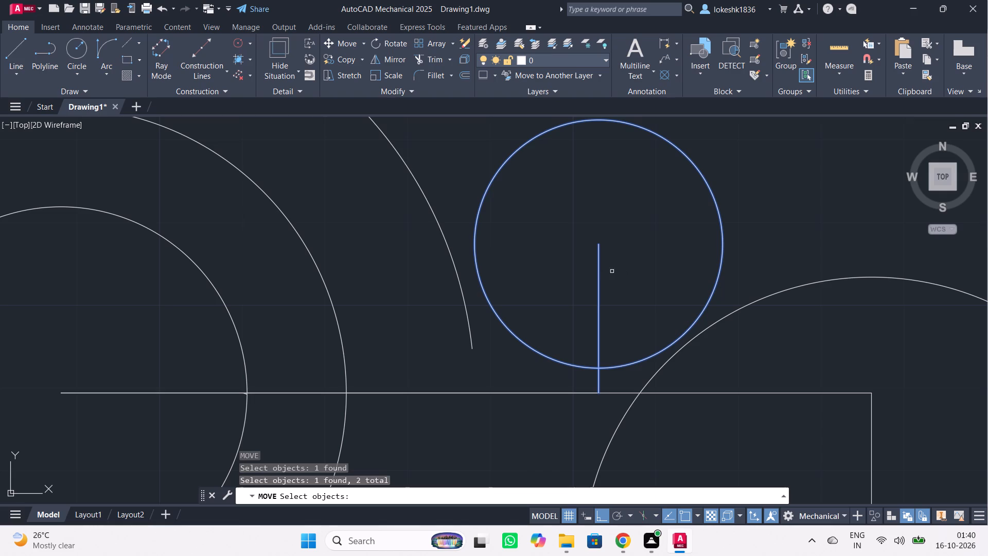
pyautogui.press('Return')
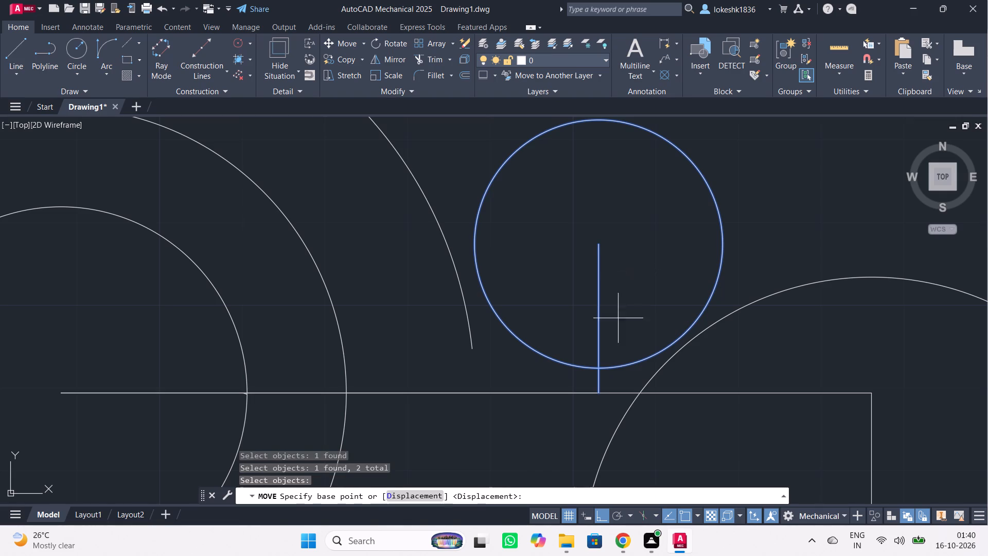
pyautogui.click(599, 391)
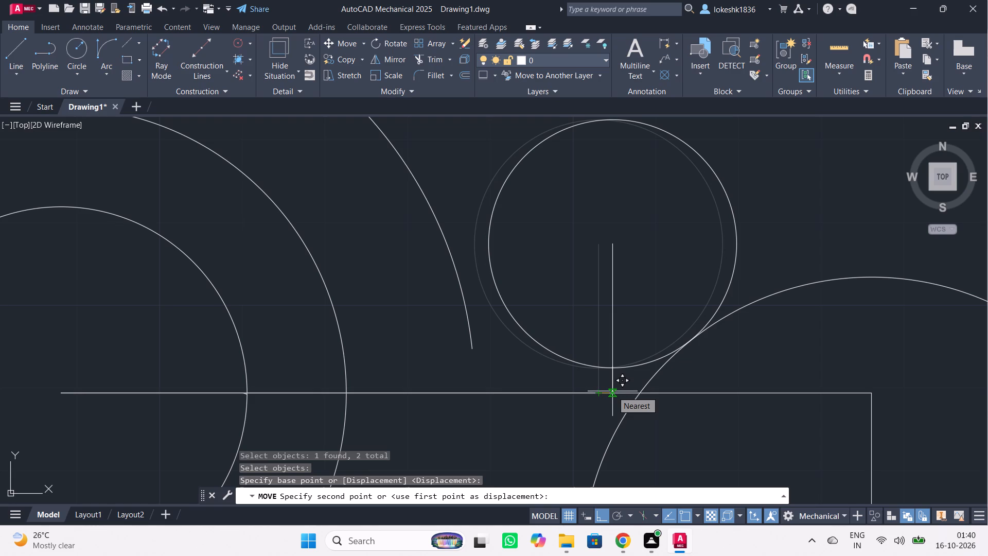
pyautogui.click(612, 391)
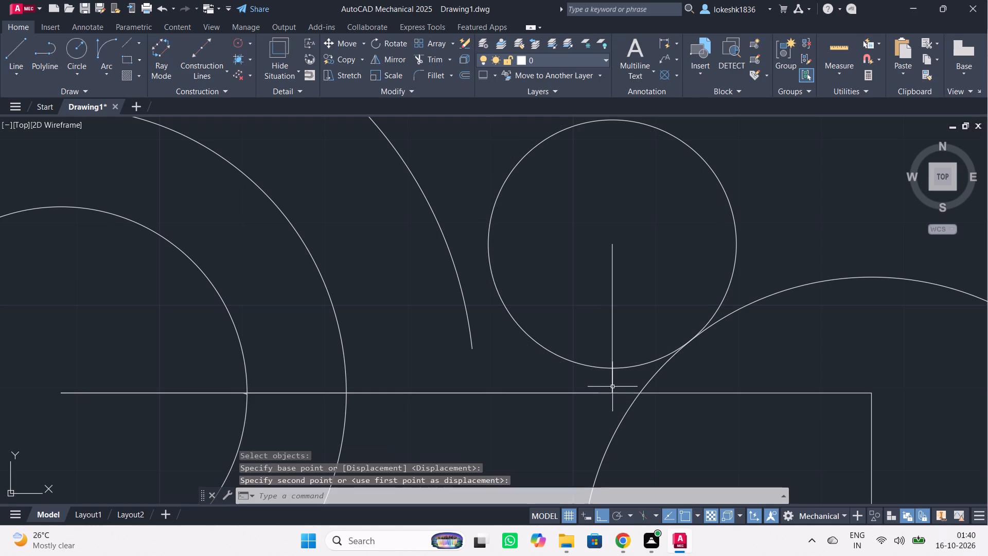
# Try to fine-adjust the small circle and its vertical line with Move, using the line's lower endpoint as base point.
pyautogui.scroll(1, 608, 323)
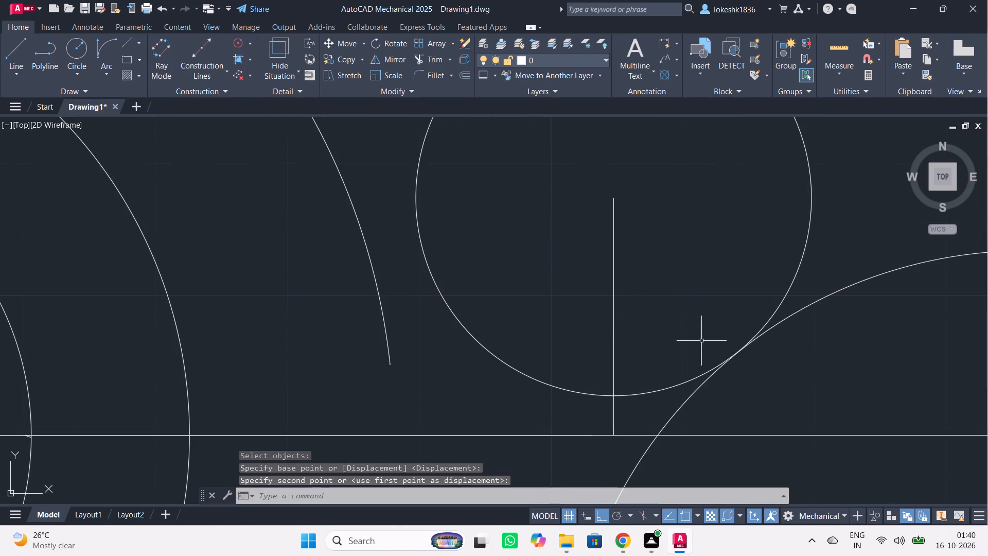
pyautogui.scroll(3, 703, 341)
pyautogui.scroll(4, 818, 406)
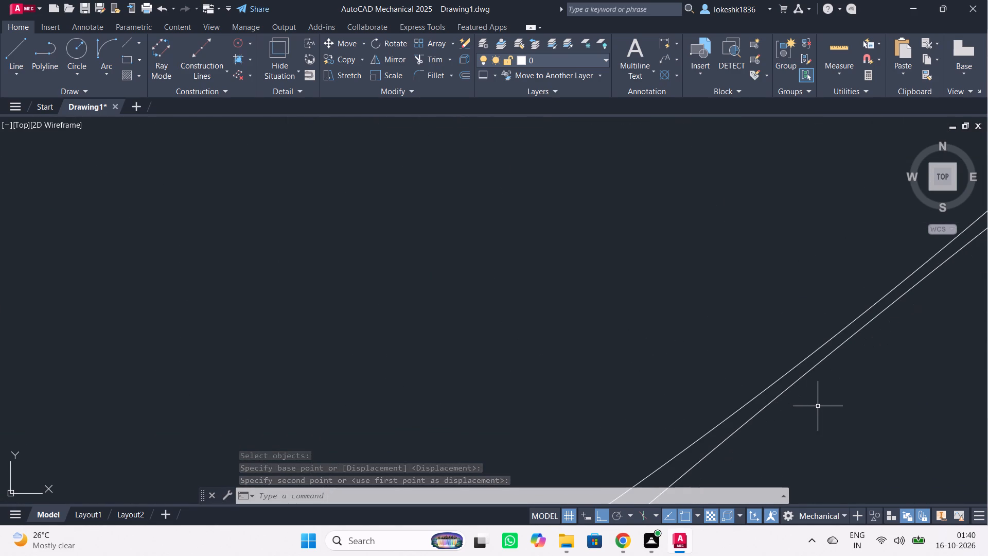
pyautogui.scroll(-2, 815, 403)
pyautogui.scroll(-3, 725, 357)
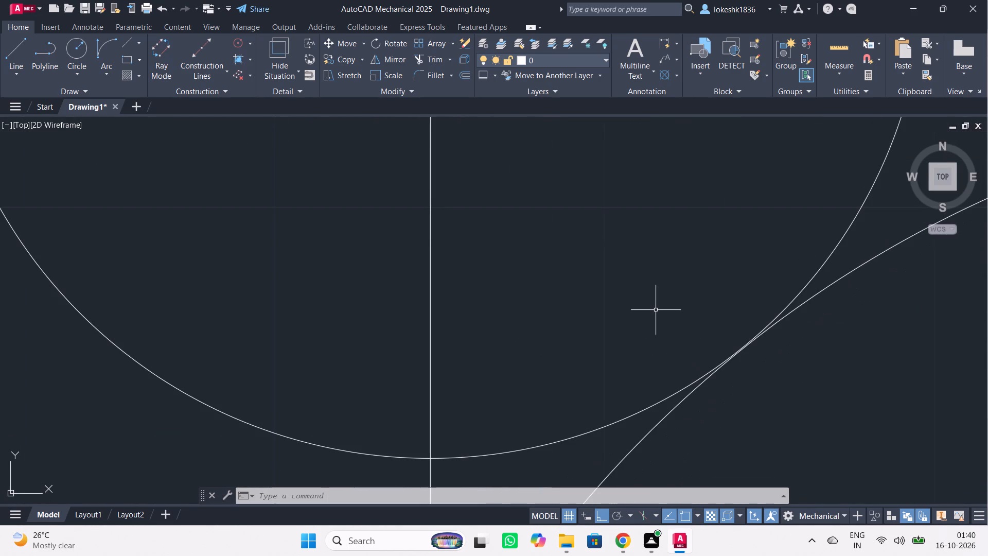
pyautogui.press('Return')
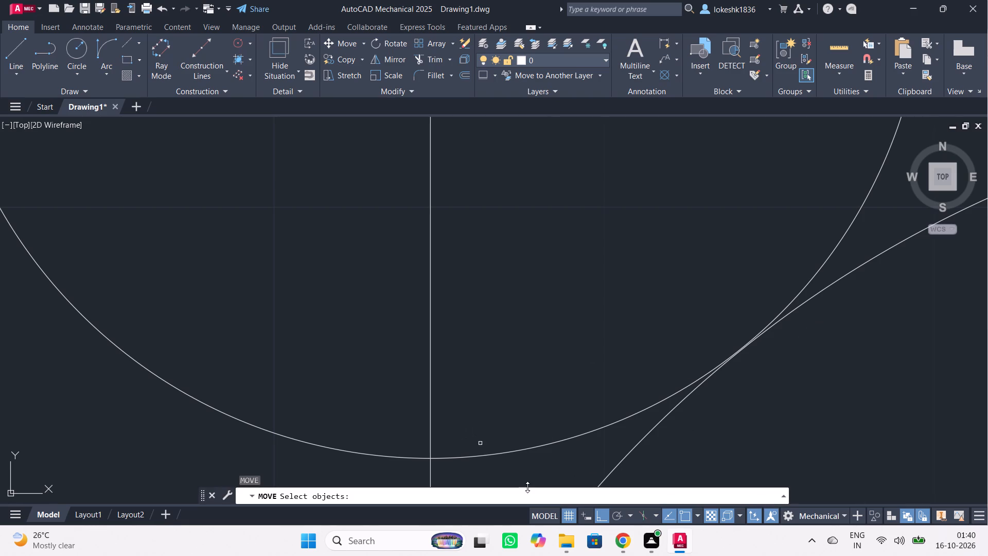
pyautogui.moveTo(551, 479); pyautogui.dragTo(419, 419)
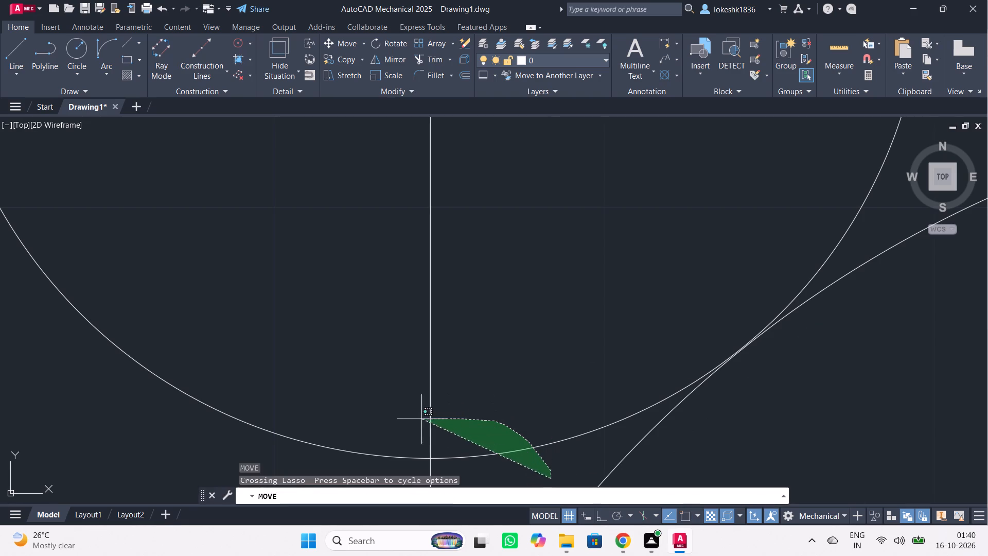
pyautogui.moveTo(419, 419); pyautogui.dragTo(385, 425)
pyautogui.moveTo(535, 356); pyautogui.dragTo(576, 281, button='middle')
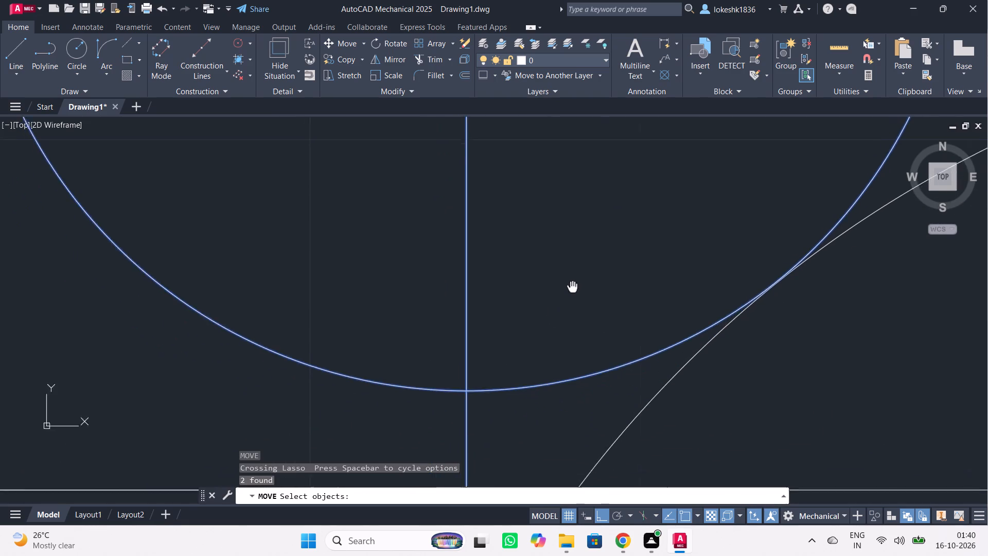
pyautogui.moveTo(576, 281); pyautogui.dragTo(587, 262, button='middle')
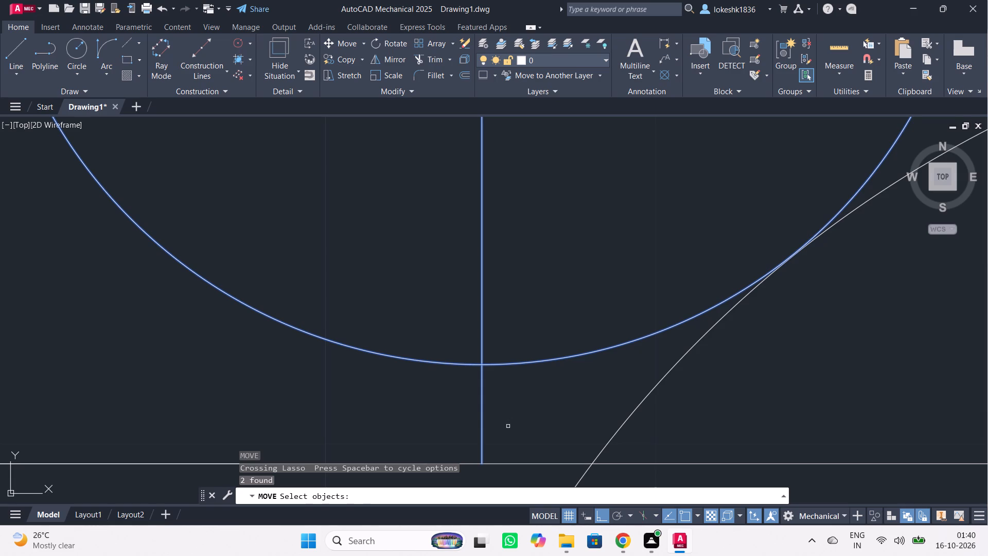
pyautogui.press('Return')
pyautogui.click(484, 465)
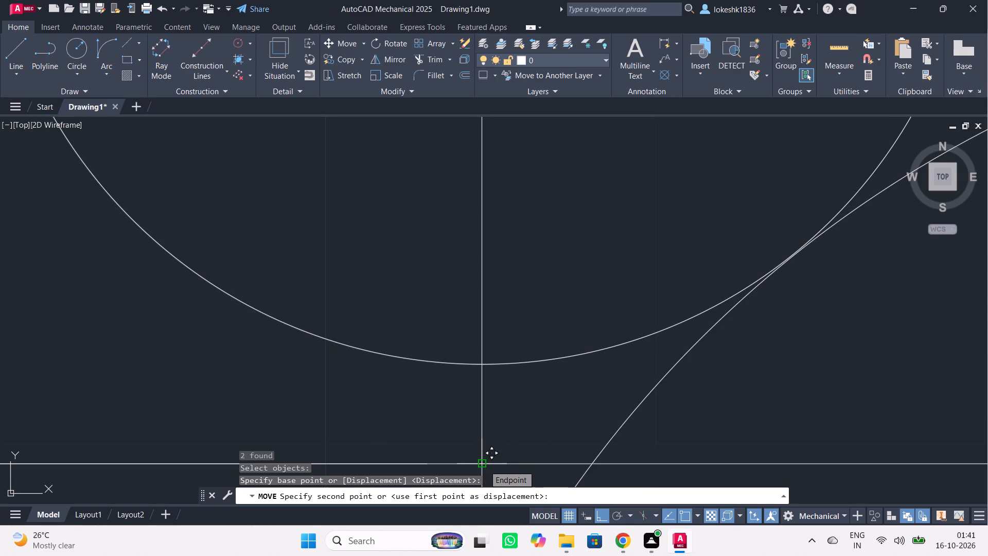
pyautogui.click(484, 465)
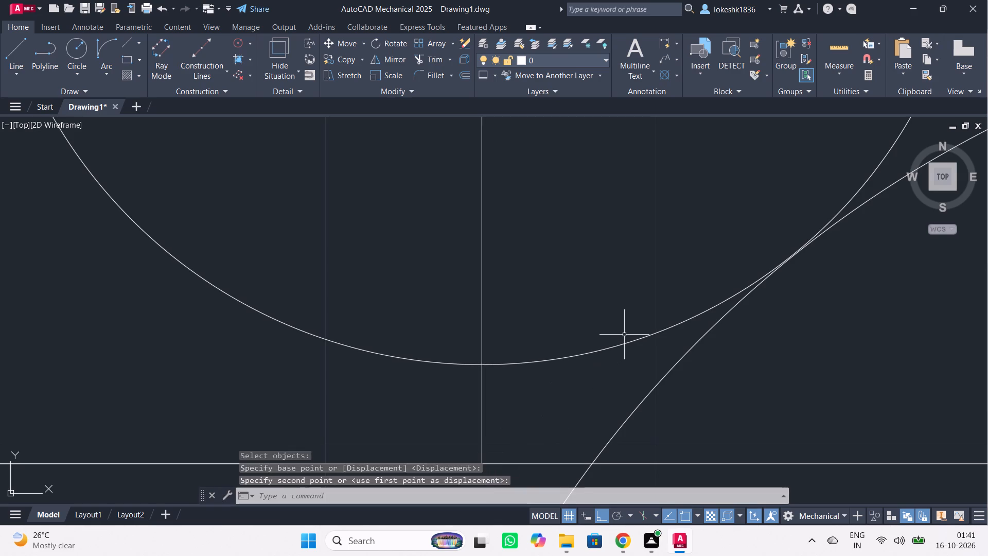
# Examine the contact point between the small circle and the larger side circle for tangency.
pyautogui.scroll(3, 825, 242)
pyautogui.scroll(1, 668, 233)
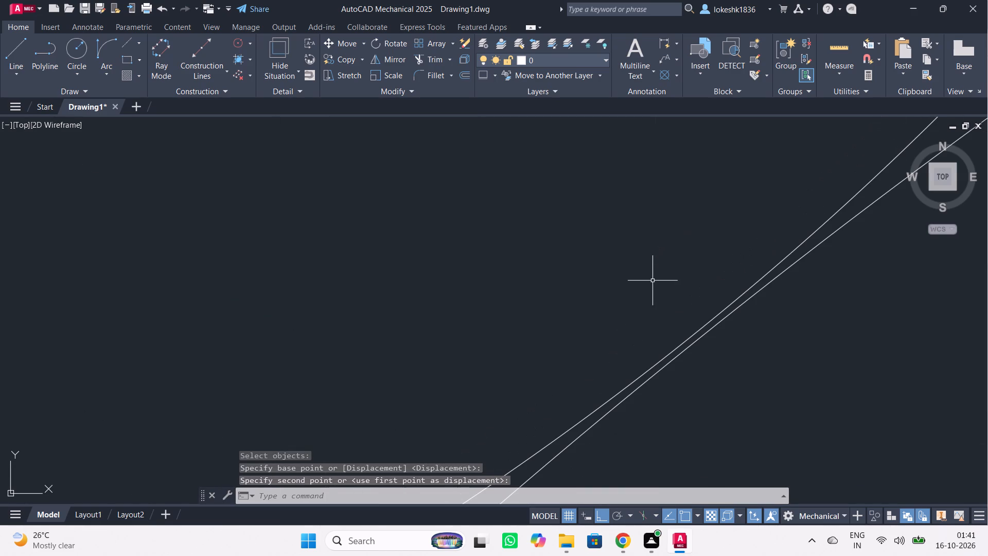
pyautogui.scroll(1, 772, 345)
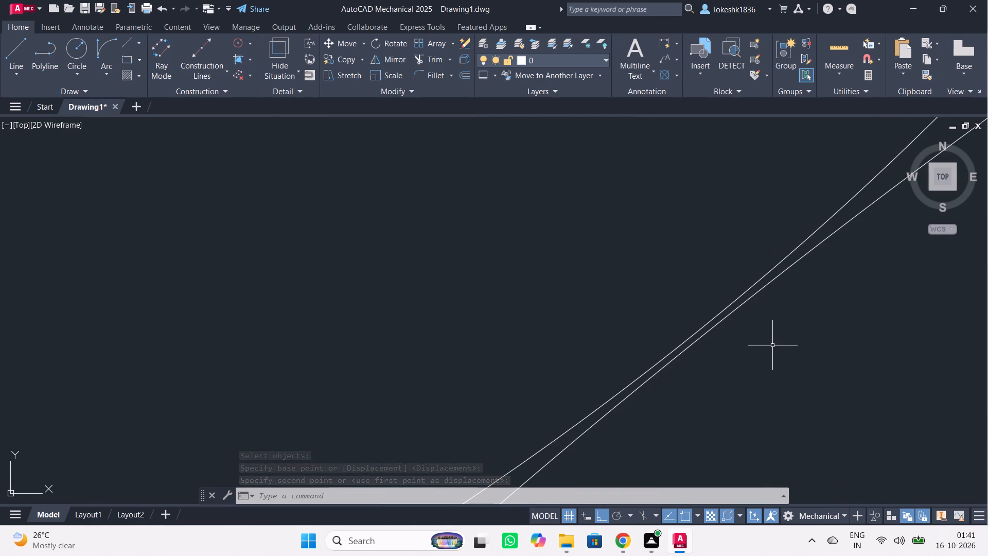
pyautogui.scroll(2, 678, 296)
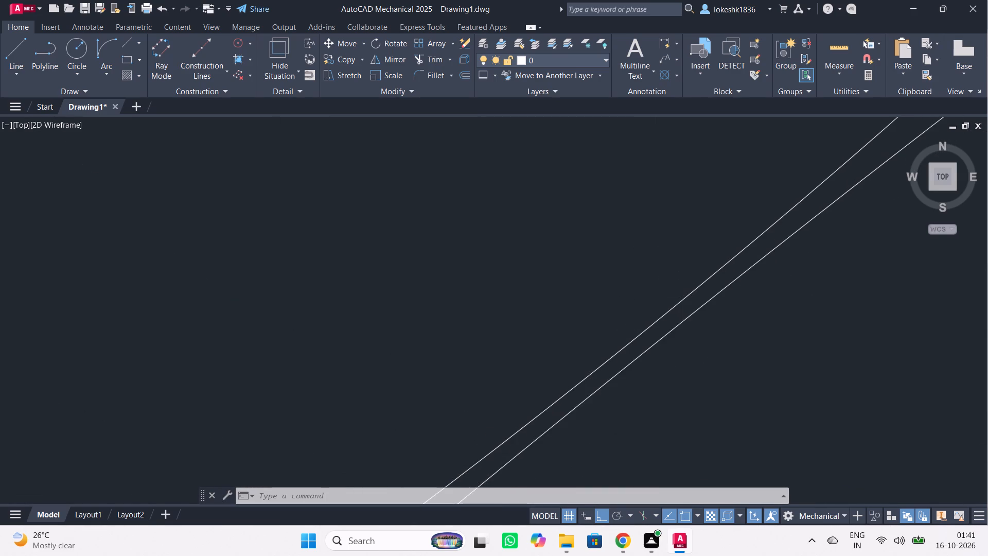
pyautogui.scroll(-8, 677, 296)
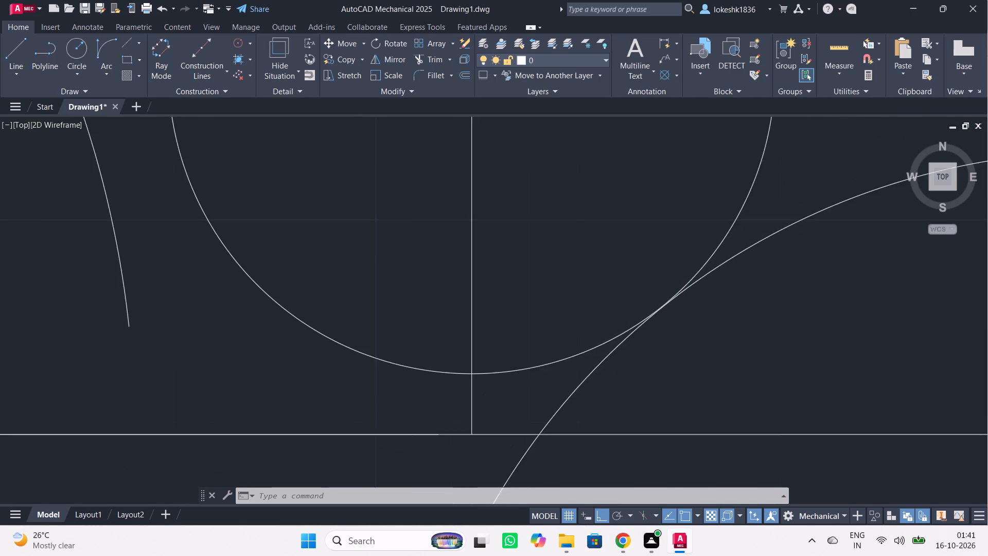
pyautogui.scroll(-3, 659, 310)
pyautogui.scroll(8, 659, 310)
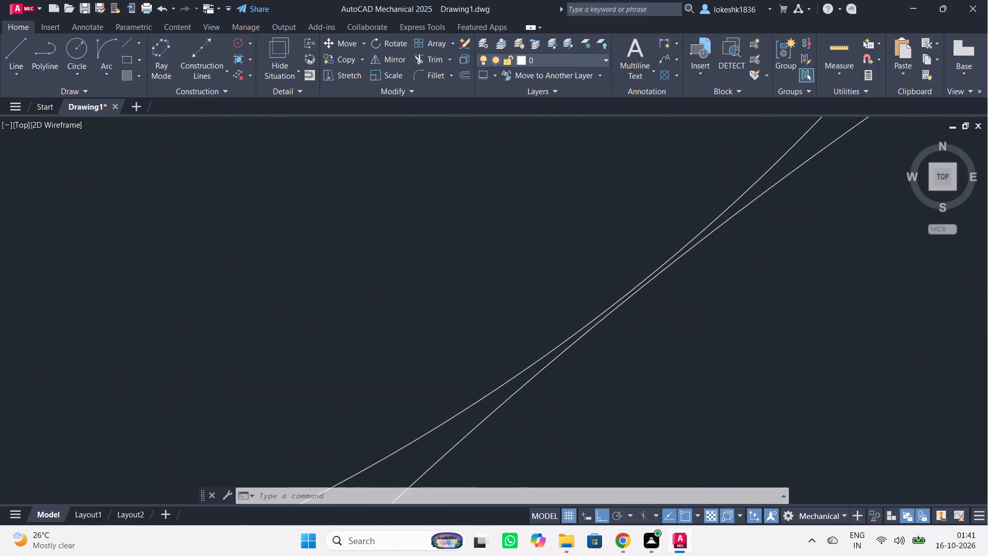
pyautogui.scroll(-7, 657, 310)
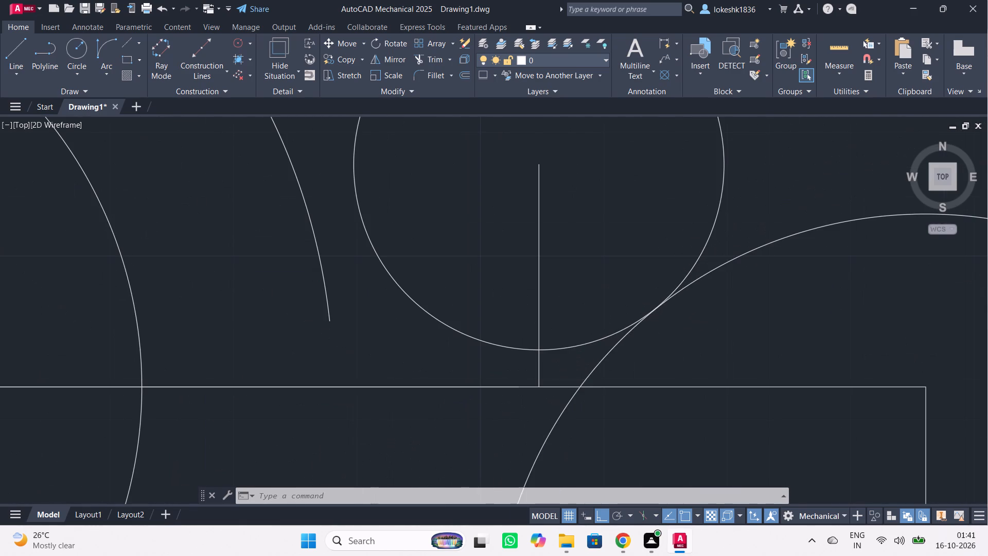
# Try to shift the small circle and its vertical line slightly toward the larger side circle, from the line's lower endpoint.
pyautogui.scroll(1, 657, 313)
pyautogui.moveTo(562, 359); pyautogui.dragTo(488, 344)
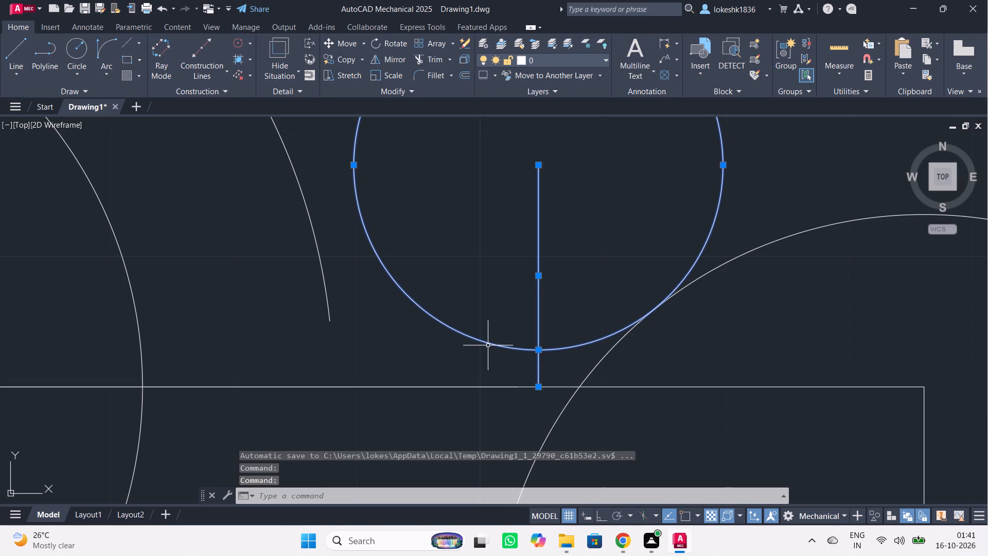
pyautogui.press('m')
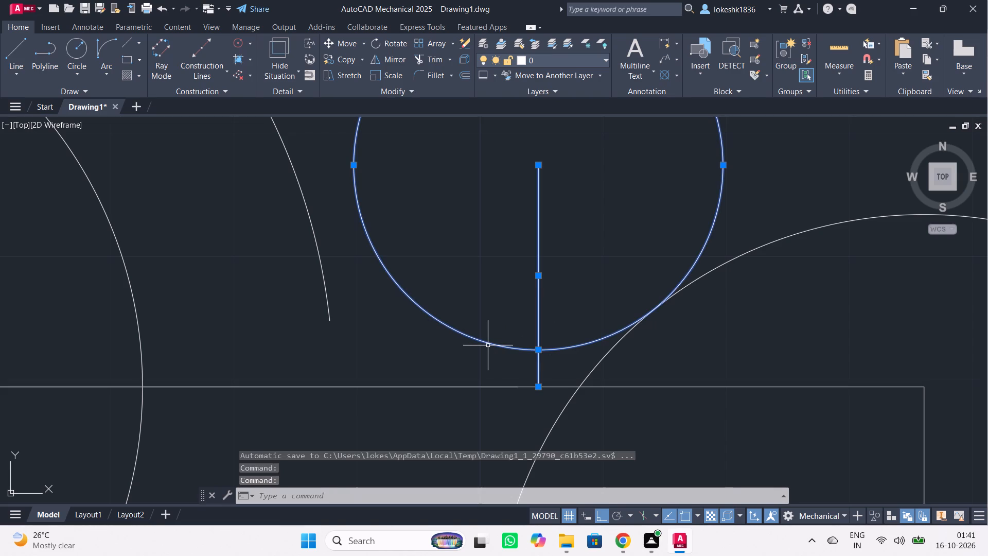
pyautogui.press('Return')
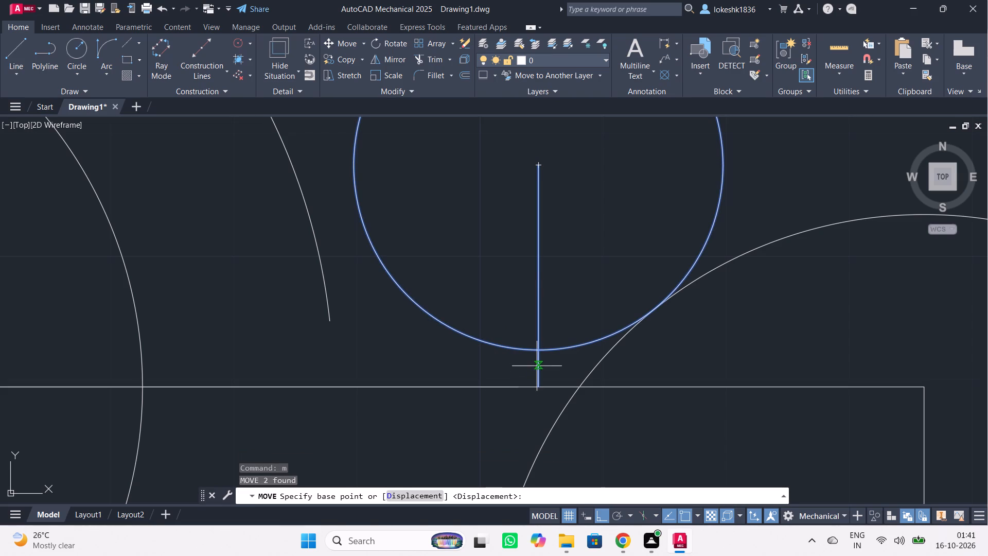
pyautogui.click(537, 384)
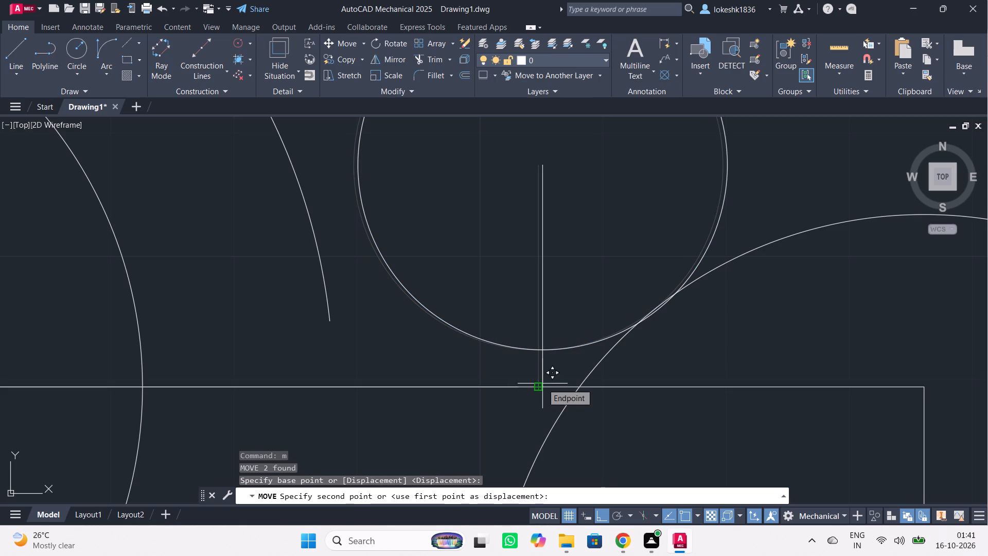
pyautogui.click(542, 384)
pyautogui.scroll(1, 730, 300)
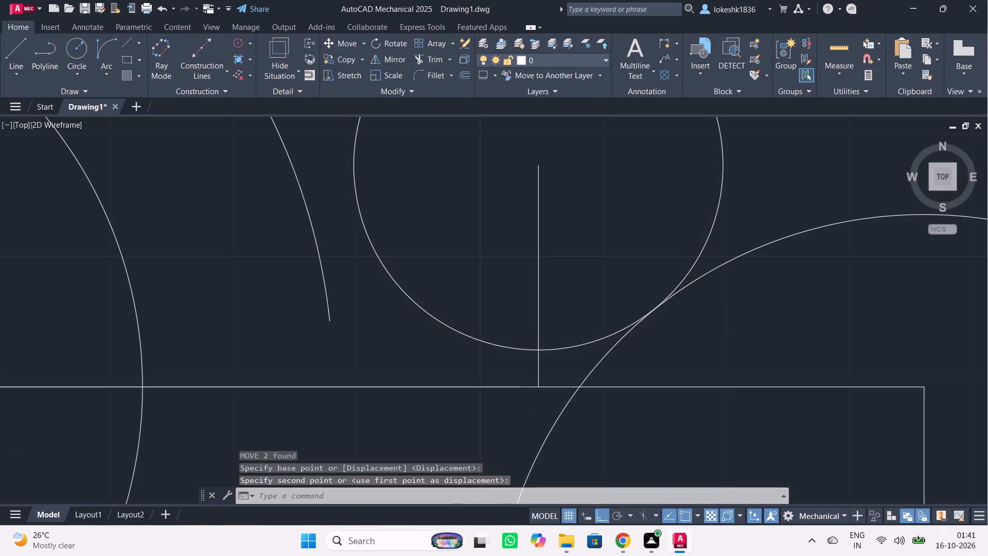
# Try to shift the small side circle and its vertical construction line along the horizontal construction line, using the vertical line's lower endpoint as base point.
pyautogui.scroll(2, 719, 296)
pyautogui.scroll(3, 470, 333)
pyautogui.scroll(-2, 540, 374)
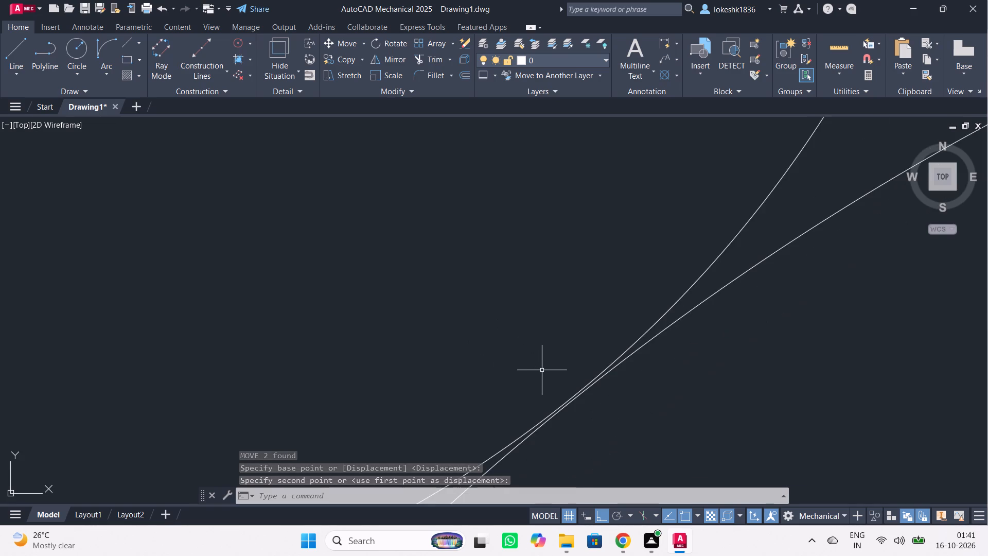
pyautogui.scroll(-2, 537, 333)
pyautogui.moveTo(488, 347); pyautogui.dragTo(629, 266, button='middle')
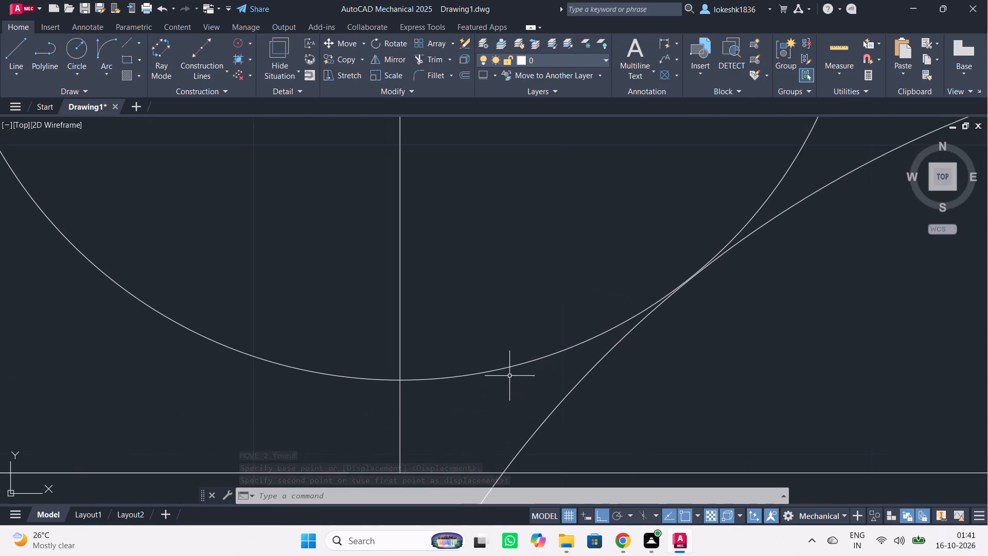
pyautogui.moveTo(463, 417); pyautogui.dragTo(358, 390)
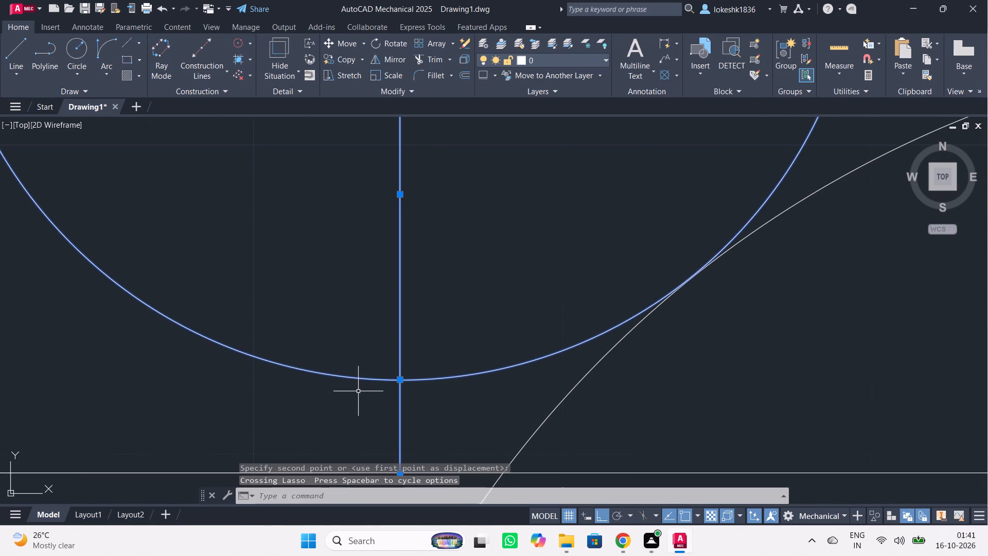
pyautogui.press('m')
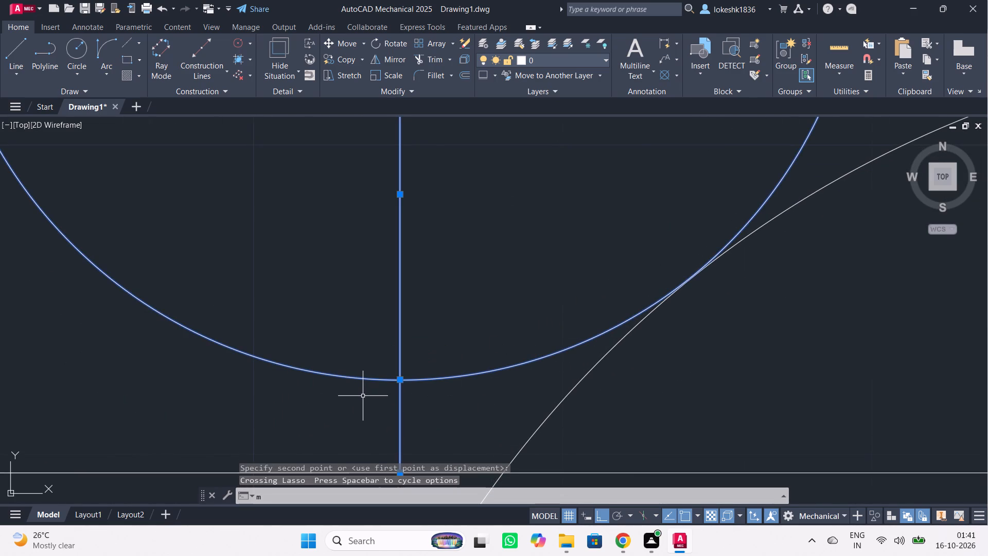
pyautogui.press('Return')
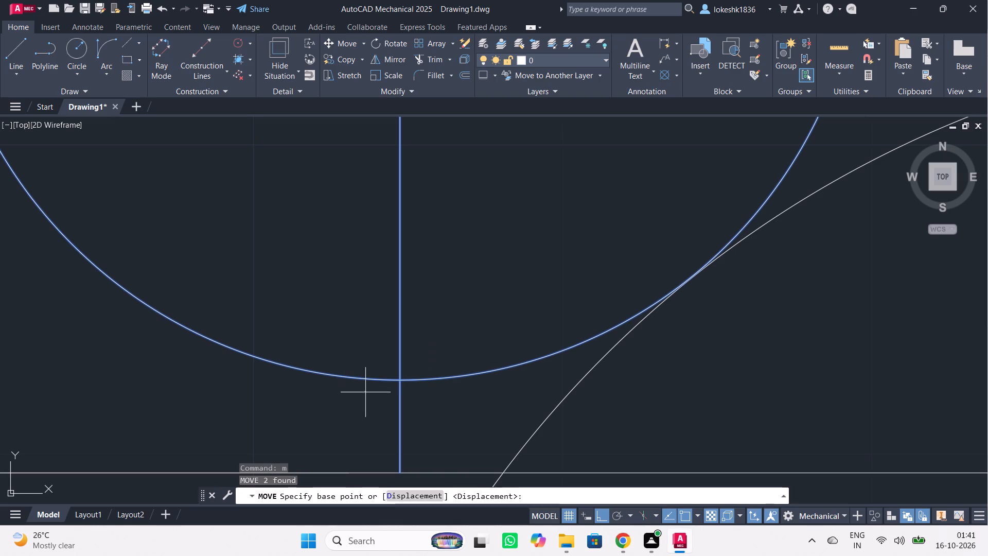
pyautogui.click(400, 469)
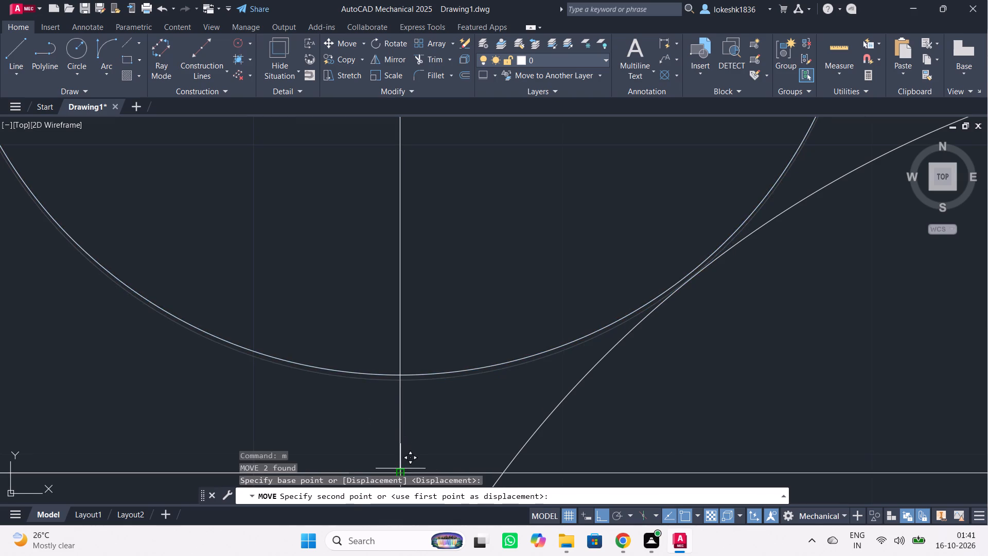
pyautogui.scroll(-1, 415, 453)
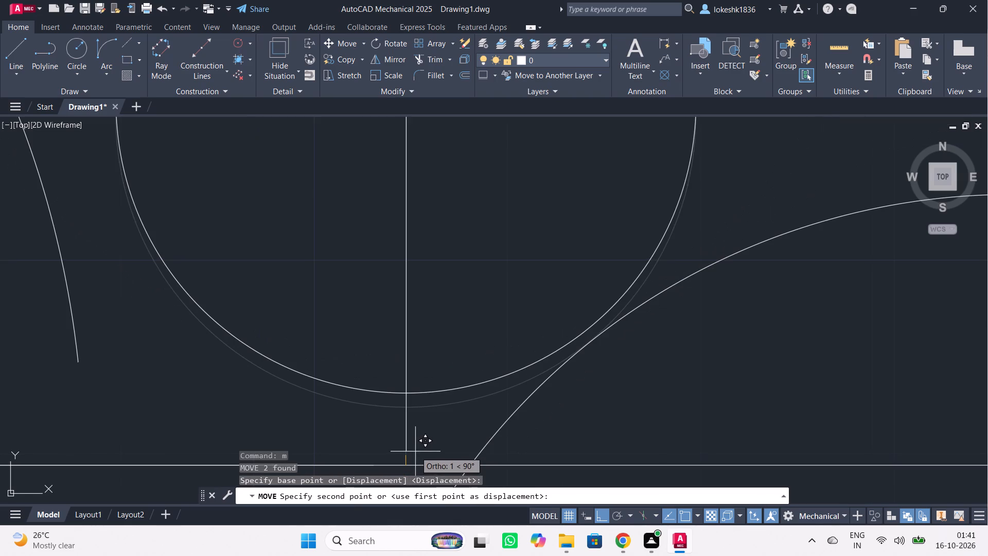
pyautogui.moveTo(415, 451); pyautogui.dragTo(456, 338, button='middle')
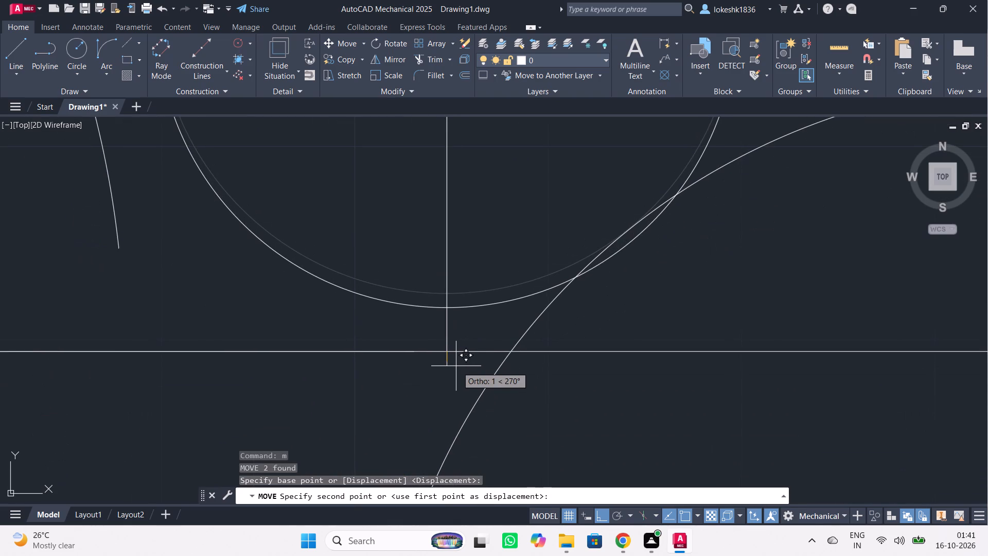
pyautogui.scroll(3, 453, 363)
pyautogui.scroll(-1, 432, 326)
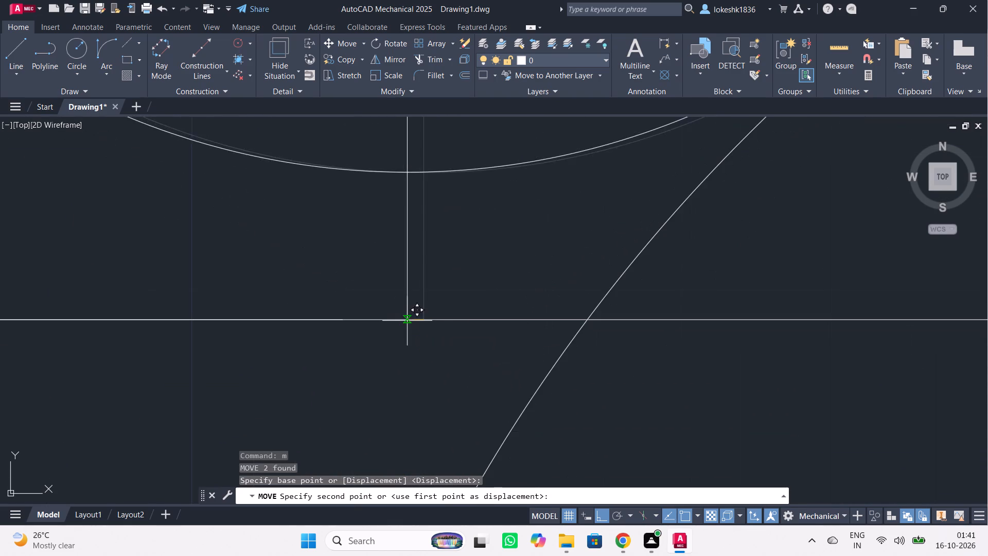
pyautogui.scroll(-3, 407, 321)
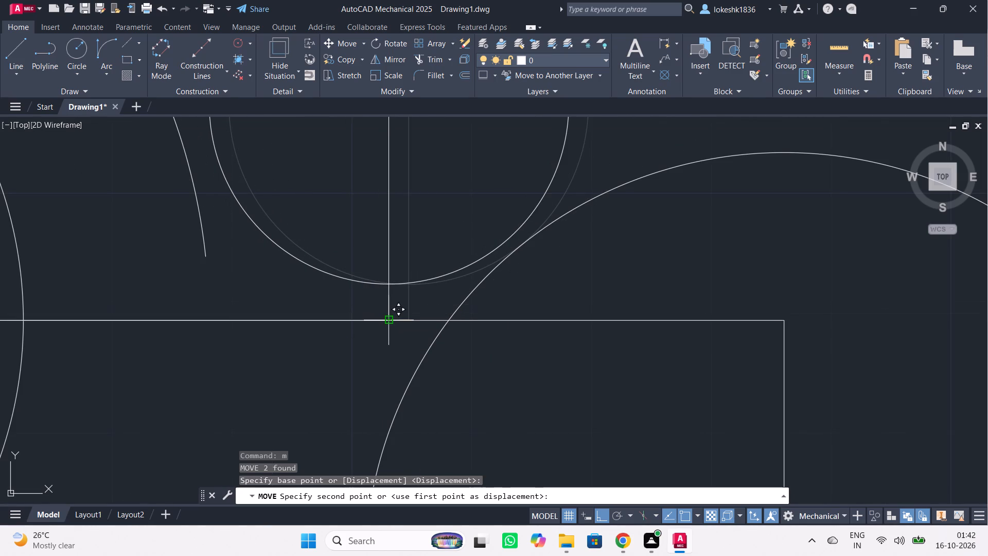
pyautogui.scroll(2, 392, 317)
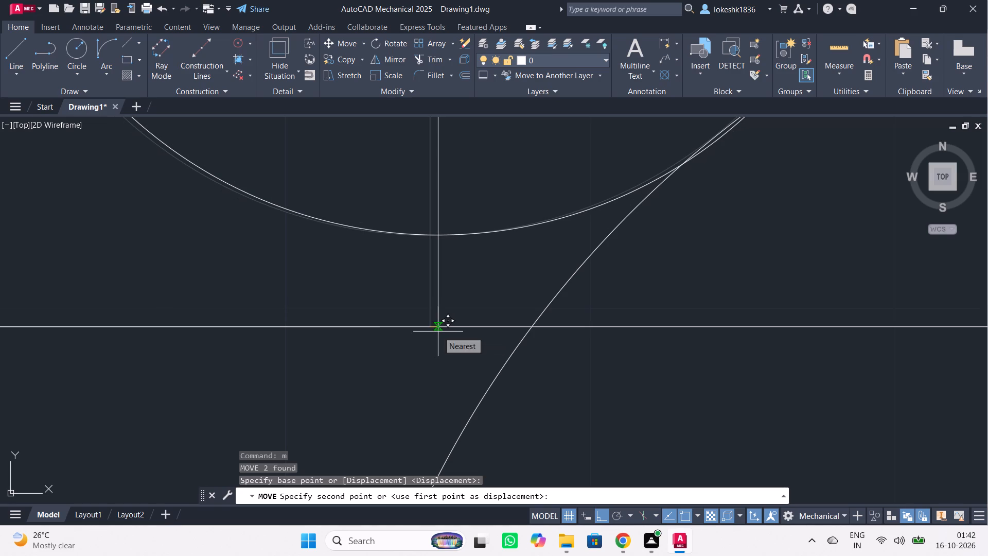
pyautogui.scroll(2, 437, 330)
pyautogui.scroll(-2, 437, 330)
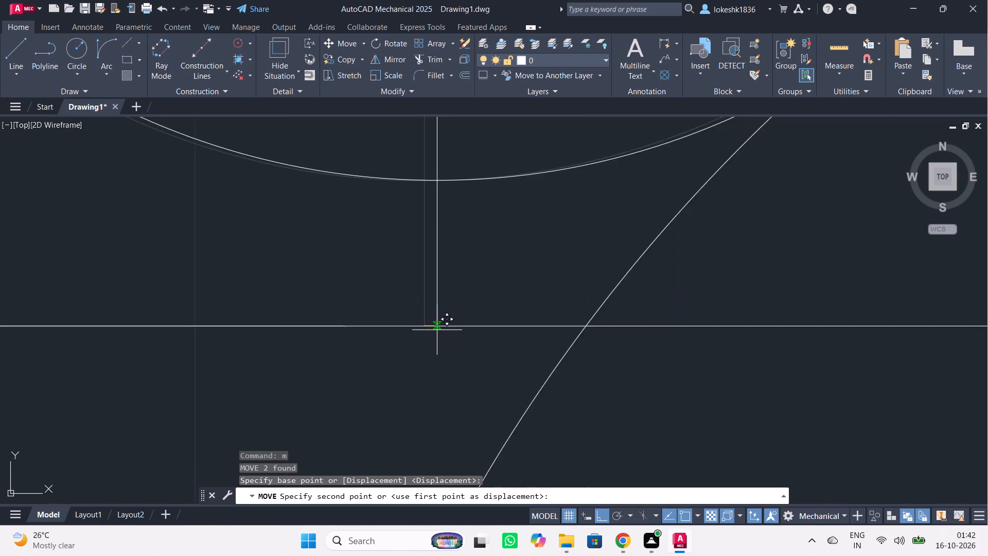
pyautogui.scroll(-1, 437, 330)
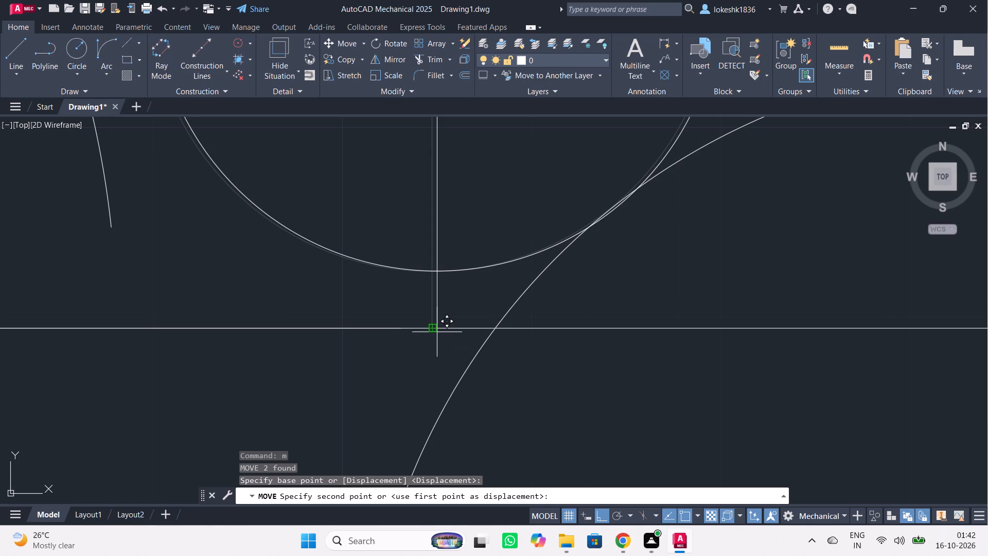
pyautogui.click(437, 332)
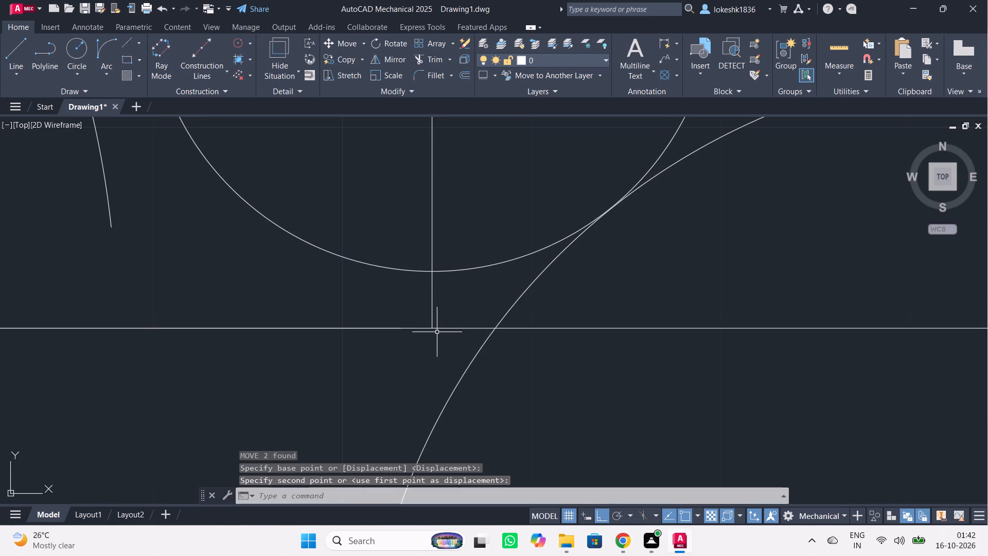
# Move the small circle and its vertical line slightly along the horizontal construction line toward the larger side circle, from the vertical line's lower endpoint.
pyautogui.scroll(3, 582, 217)
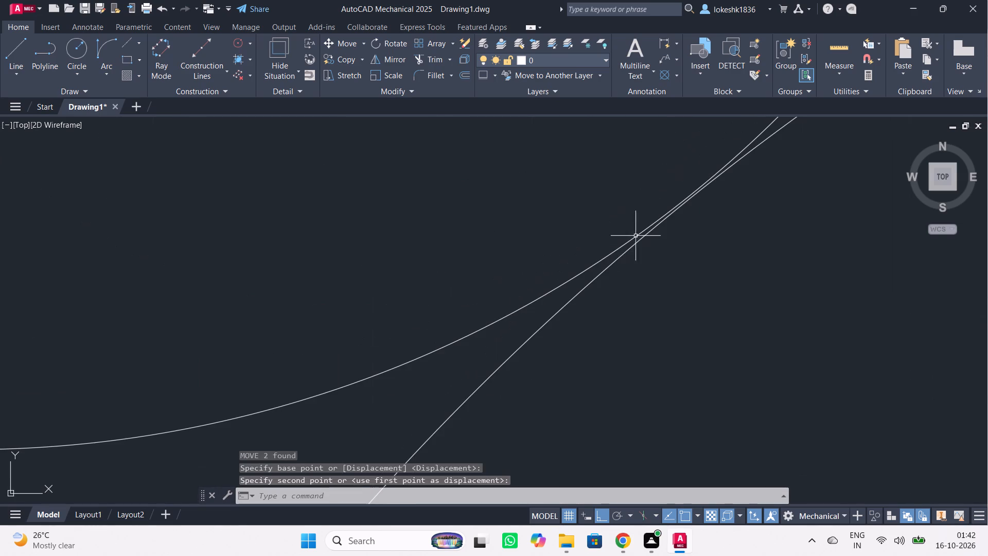
pyautogui.scroll(3, 646, 228)
pyautogui.scroll(-6, 655, 225)
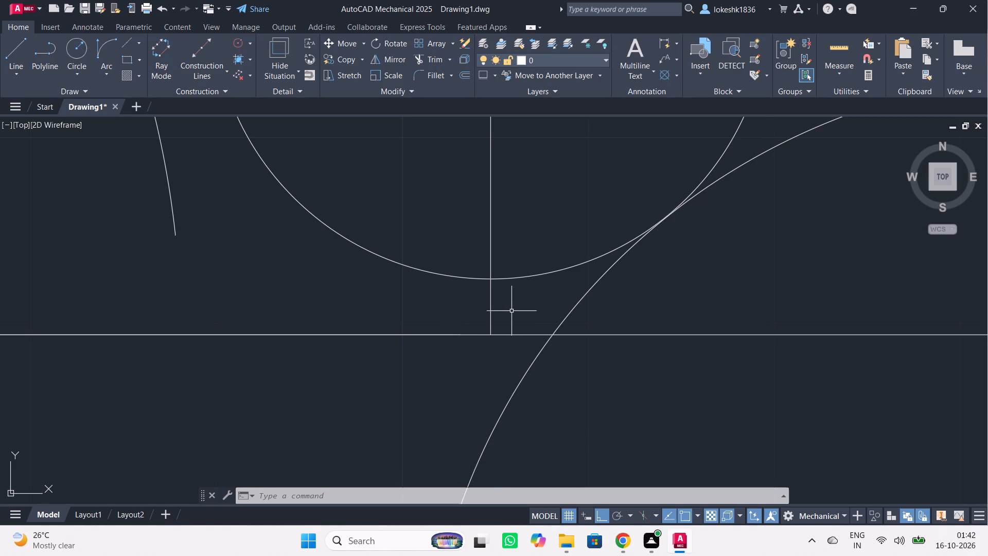
pyautogui.moveTo(512, 310); pyautogui.dragTo(513, 304)
pyautogui.click(454, 264)
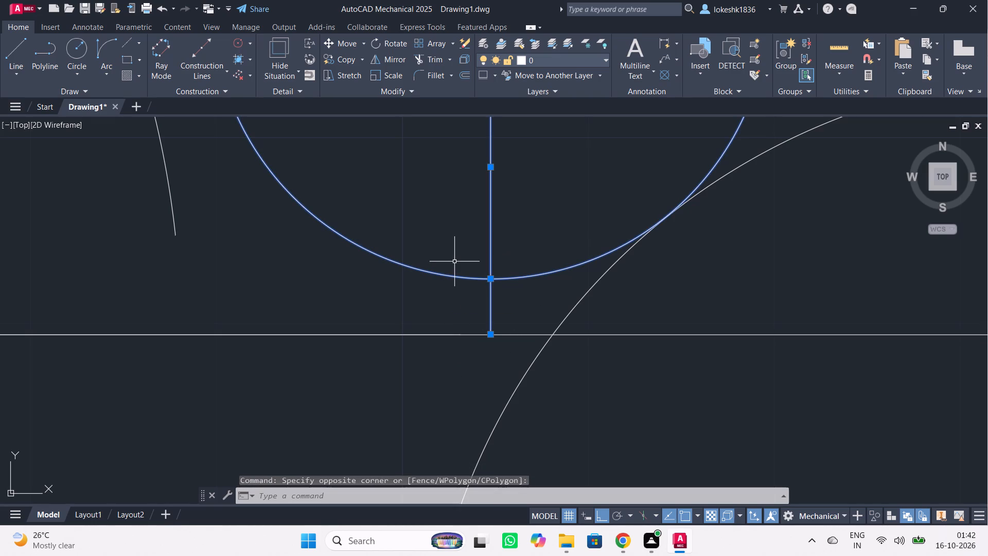
pyautogui.press('Return')
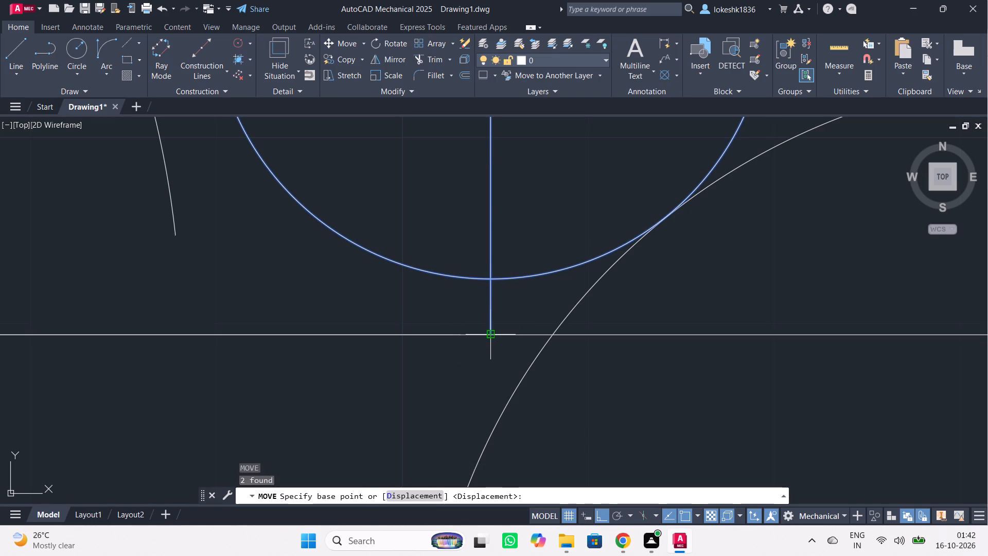
pyautogui.click(491, 338)
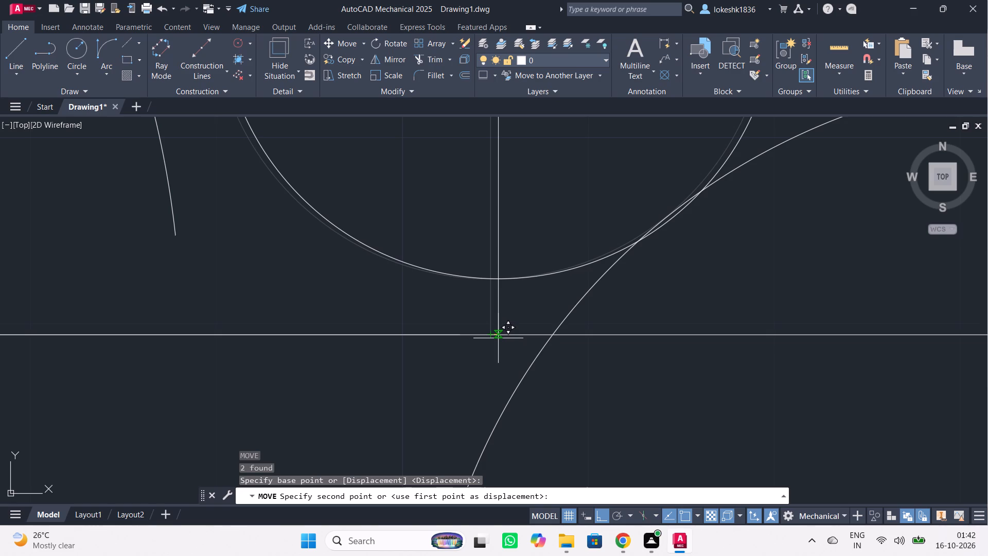
pyautogui.click(498, 338)
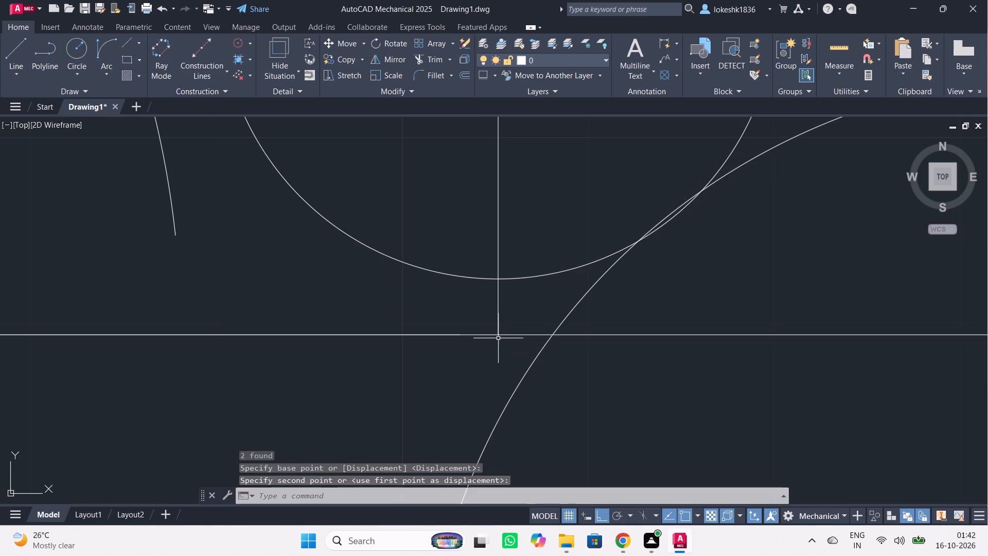
# Examine how the small circle meets the larger side circle and the surrounding plate outline.
pyautogui.scroll(-1, 641, 233)
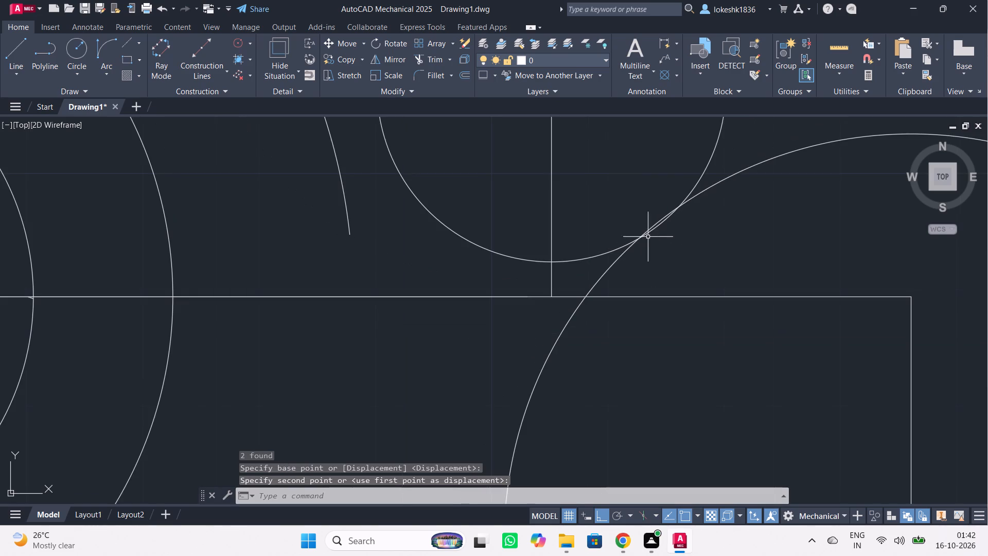
pyautogui.scroll(2, 654, 240)
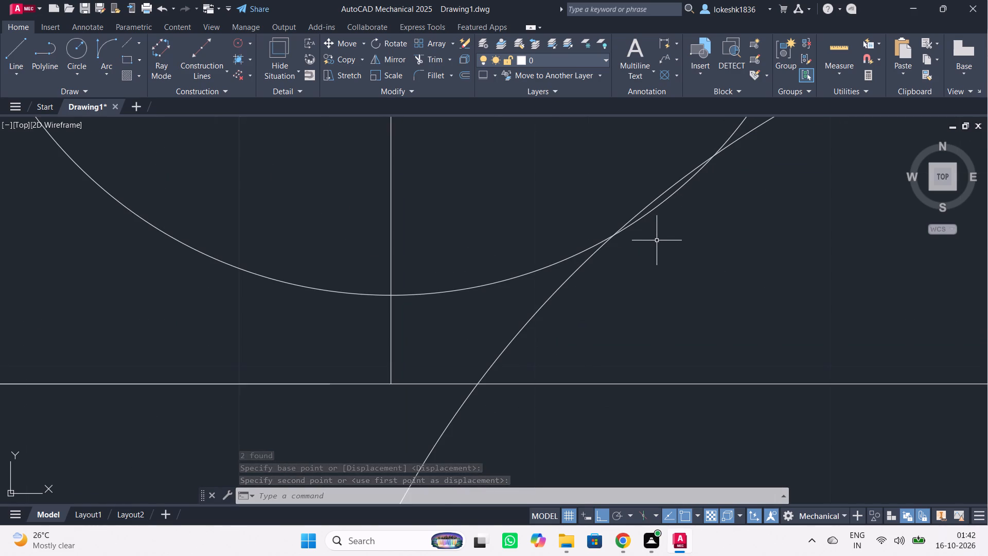
pyautogui.scroll(-2, 657, 240)
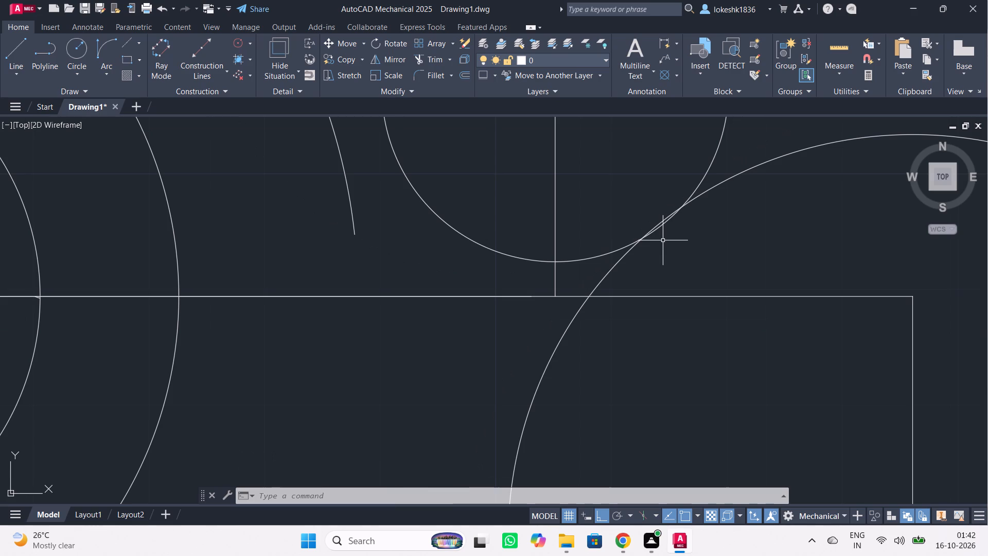
pyautogui.scroll(-1, 663, 240)
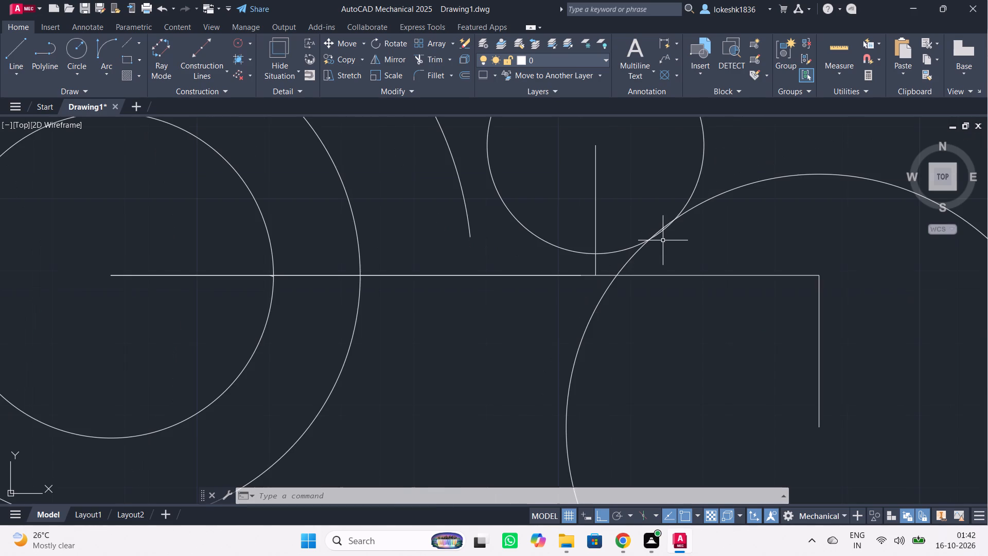
pyautogui.scroll(1, 663, 240)
pyautogui.scroll(-2, 663, 240)
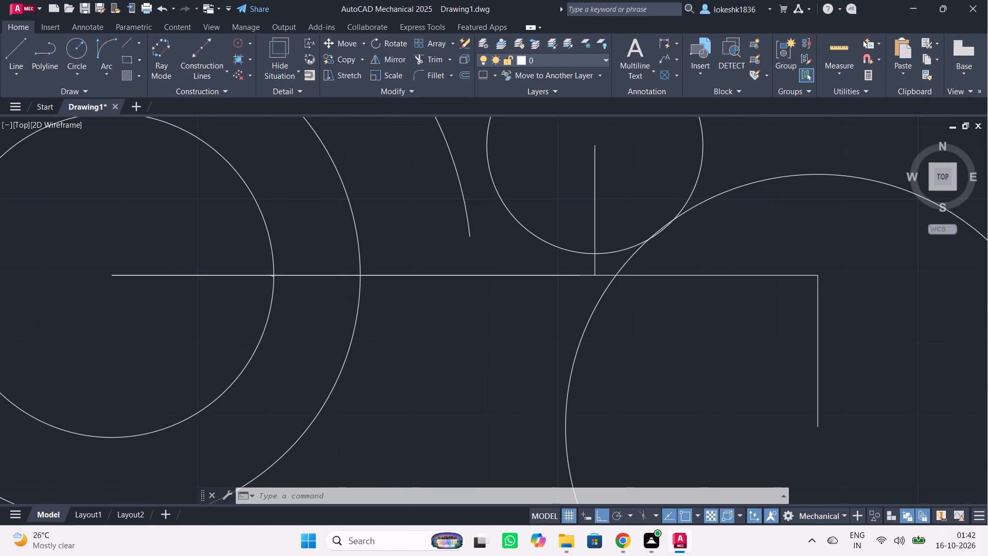
pyautogui.scroll(-2, 663, 240)
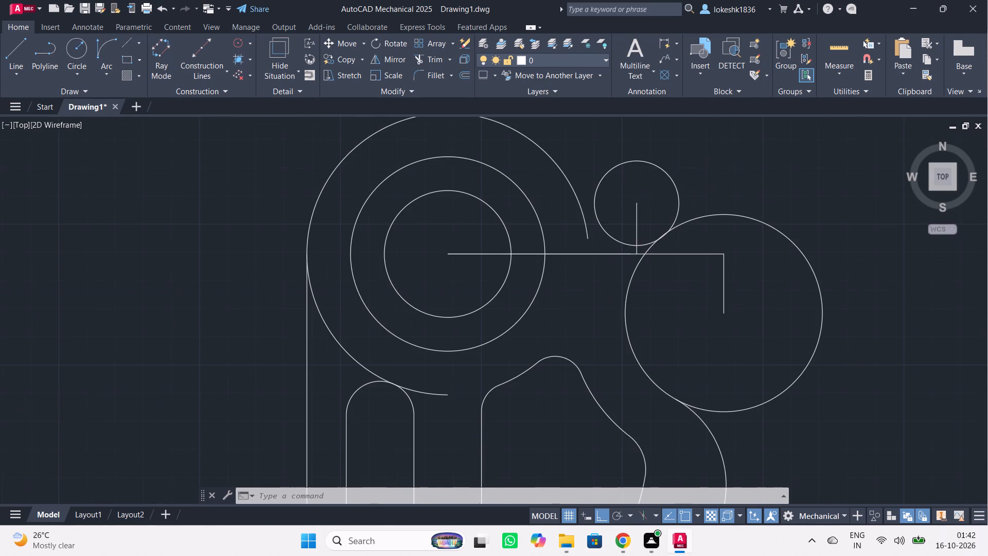
# Draw a Start, End, Direction arc from the large outer arc's top quadrant to the small circle's upper-right edge, with a horizontal start tangent.
pyautogui.scroll(1, 597, 208)
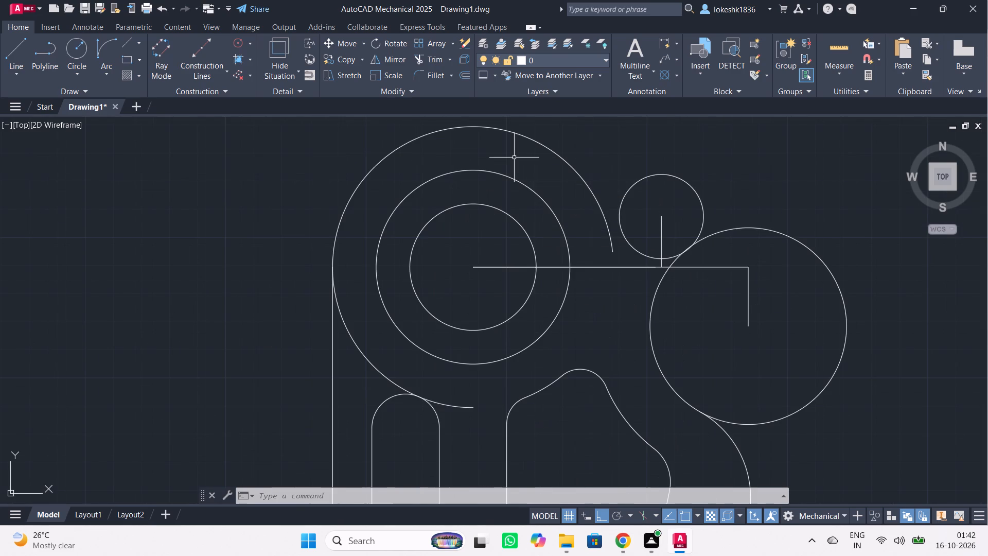
pyautogui.click(99, 46)
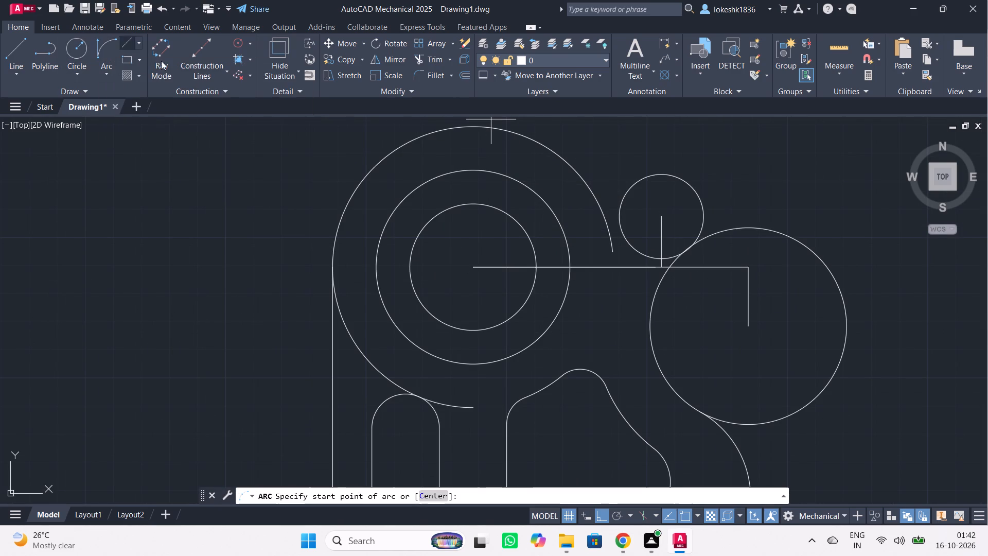
pyautogui.click(473, 126)
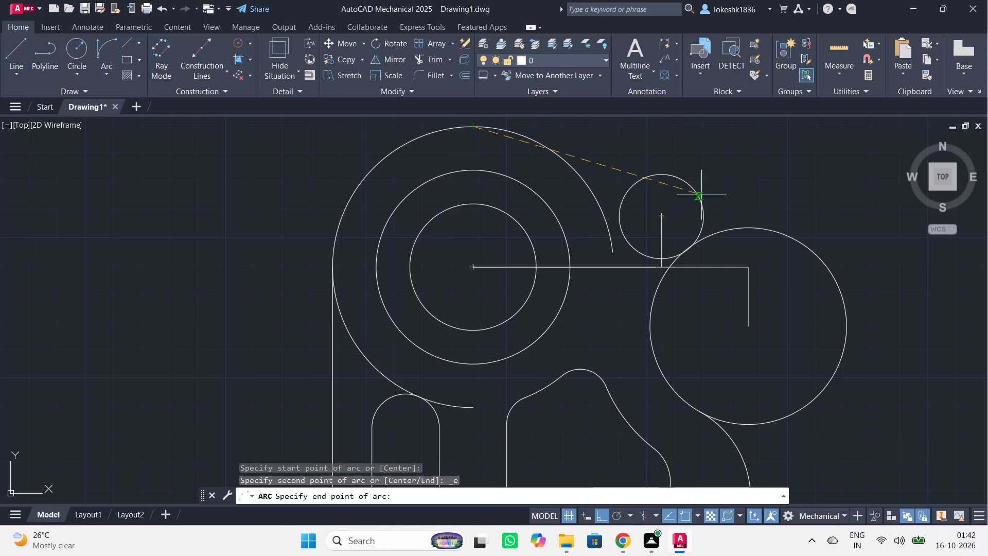
pyautogui.click(701, 195)
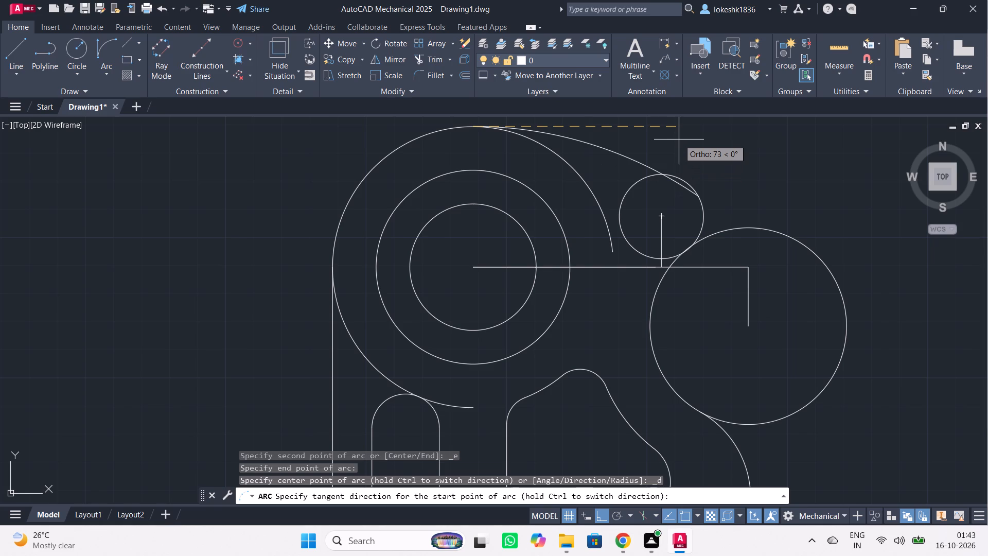
pyautogui.click(679, 140)
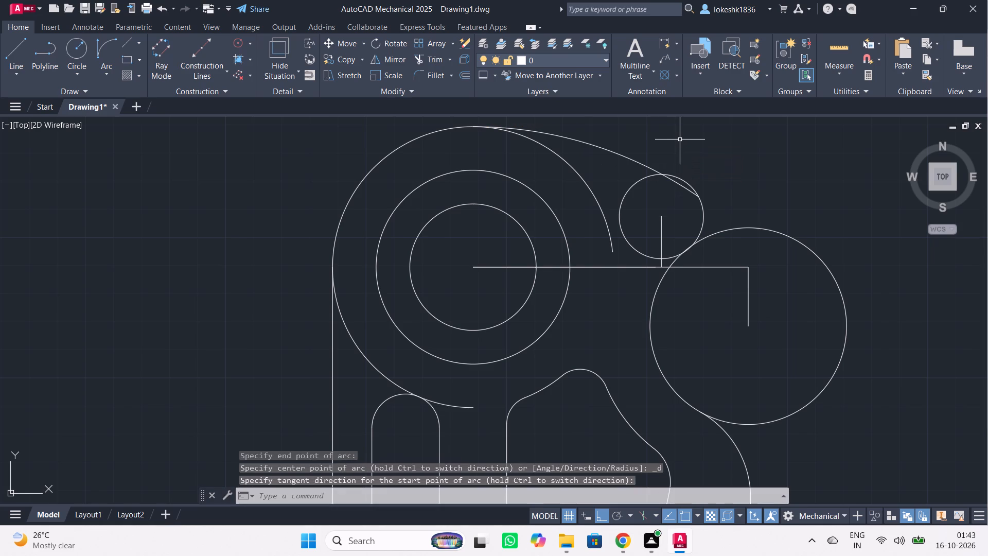
# Trim away the small circle's upper and inner portions and the original outer arc beneath the new tangent arc.
pyautogui.write('tr')
pyautogui.press('Return')
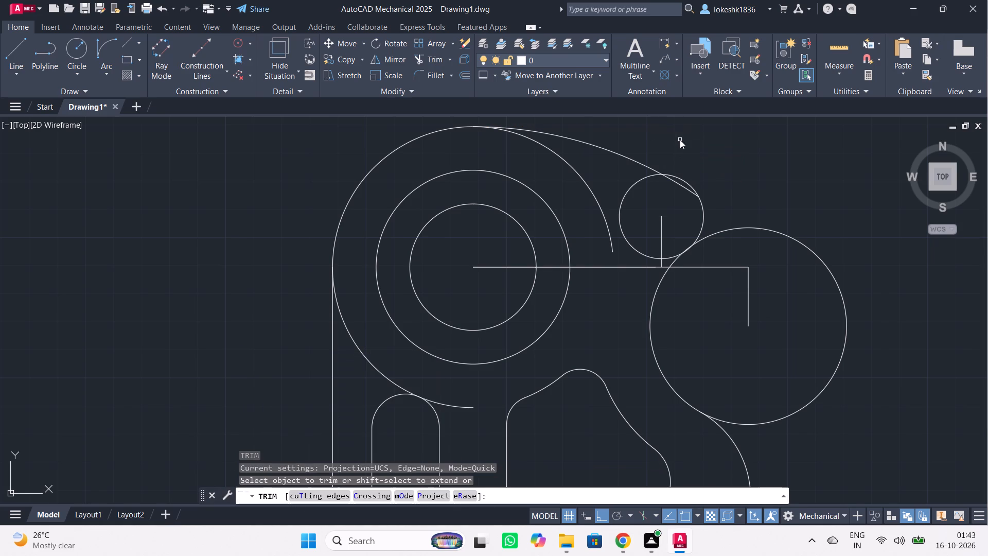
pyautogui.click(685, 181)
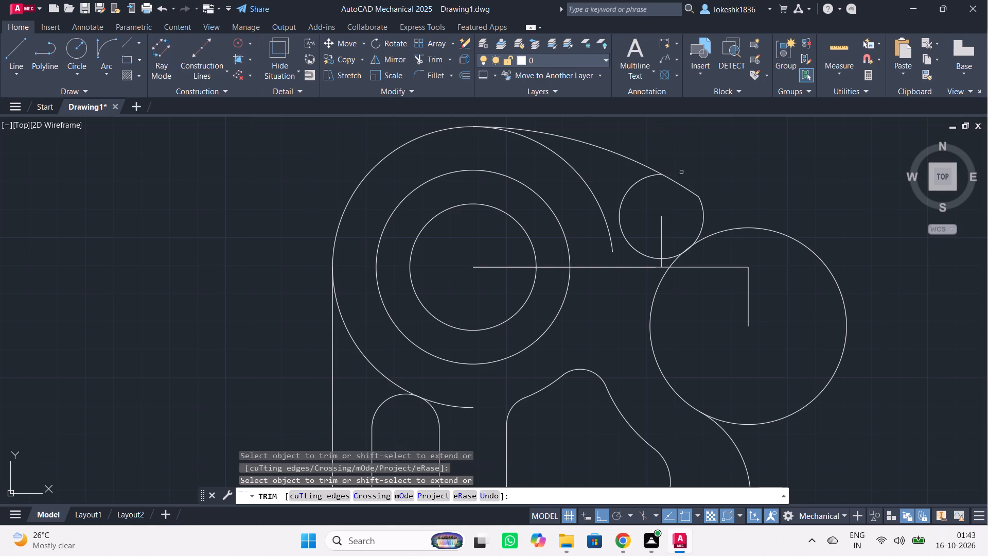
pyautogui.click(625, 196)
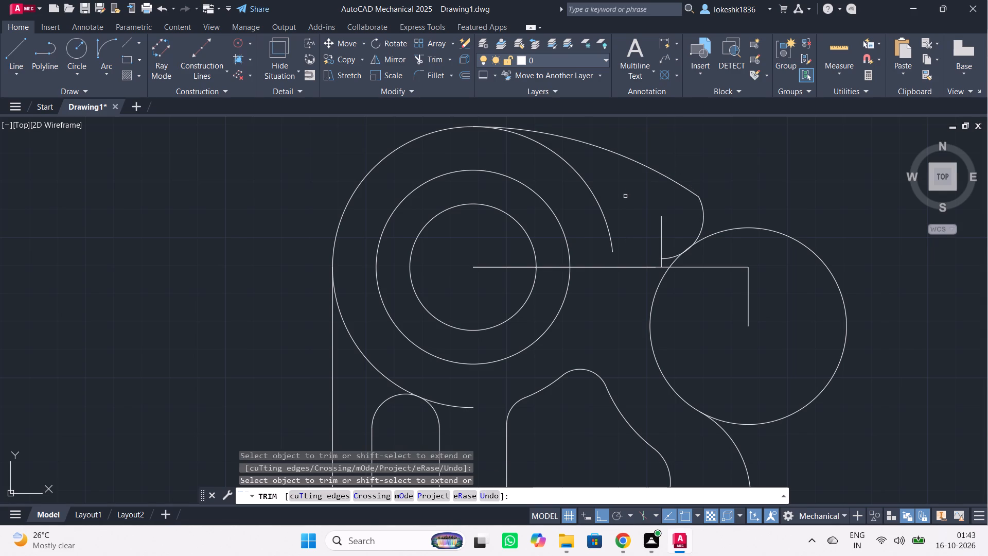
pyautogui.click(592, 193)
# Trim the small circle's leftover bottom segment and its sliver overlapping the larger side circle.
pyautogui.scroll(-3, 663, 237)
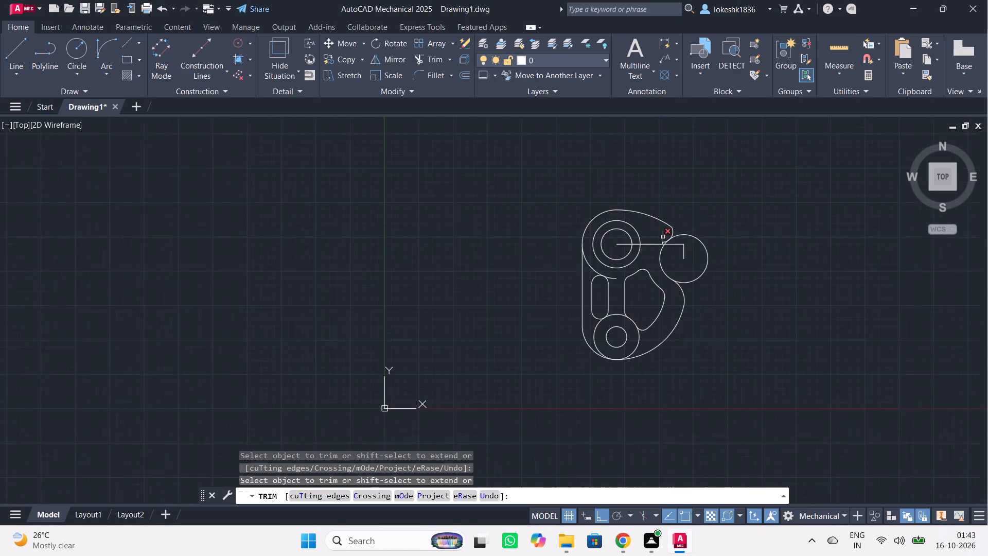
pyautogui.scroll(7, 663, 237)
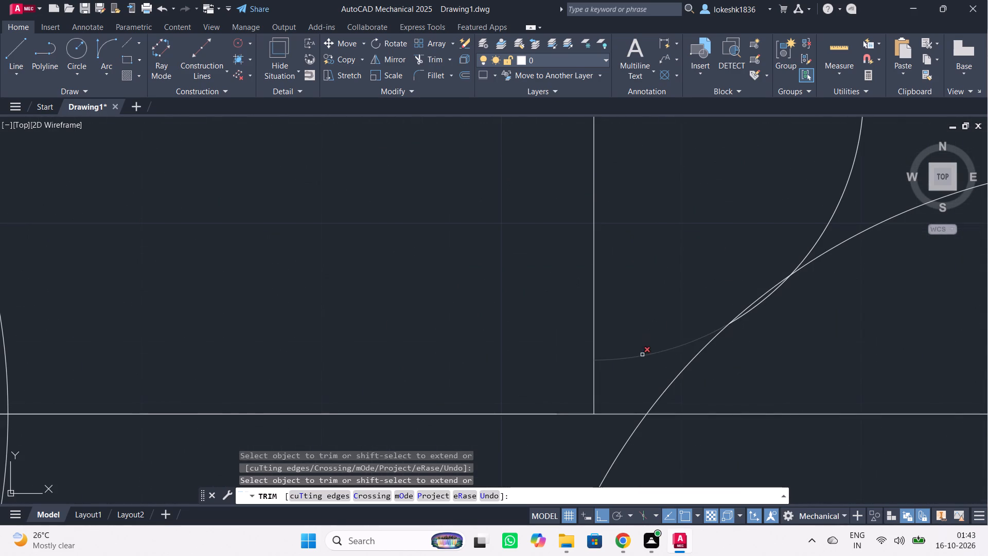
pyautogui.click(642, 359)
pyautogui.click(646, 338)
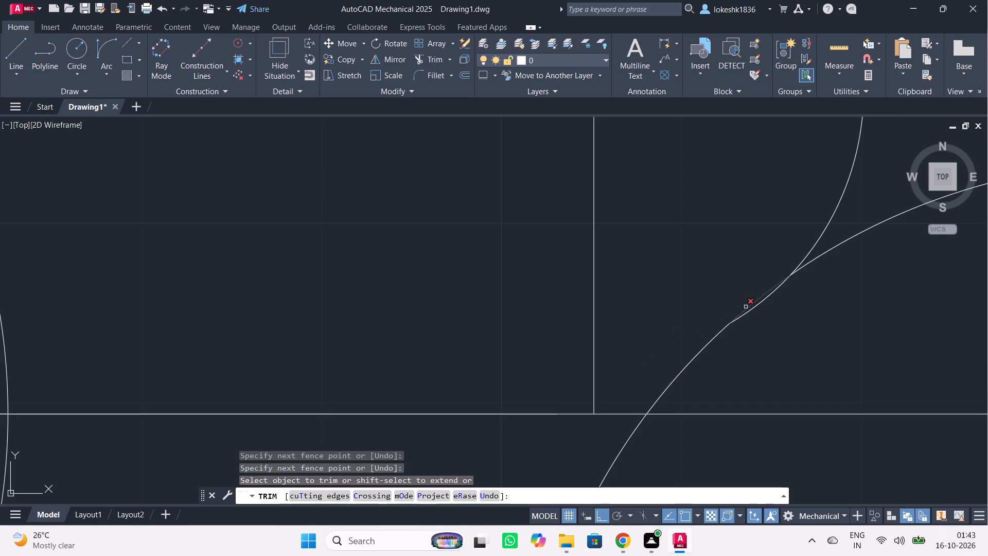
pyautogui.scroll(4, 757, 303)
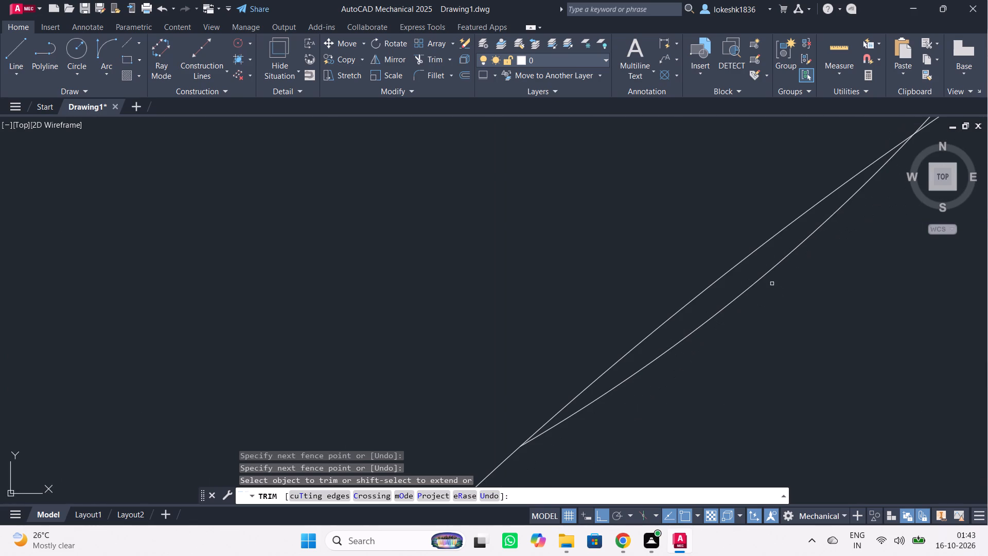
pyautogui.click(768, 273)
# Trim off the outer part of the larger side circle, keeping only the concave arc that belongs to the plate outline.
pyautogui.scroll(-4, 769, 272)
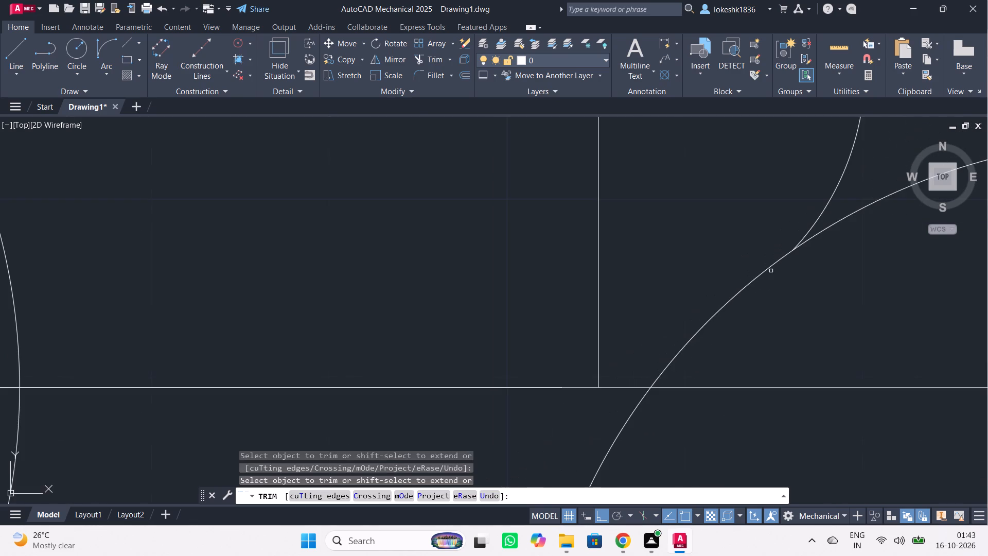
pyautogui.scroll(-3, 771, 271)
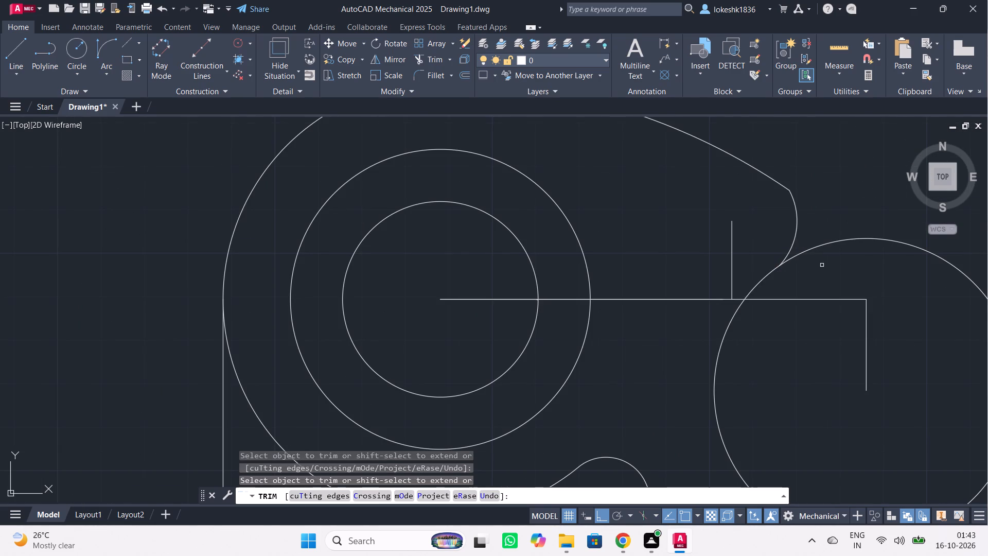
pyautogui.scroll(-2, 823, 265)
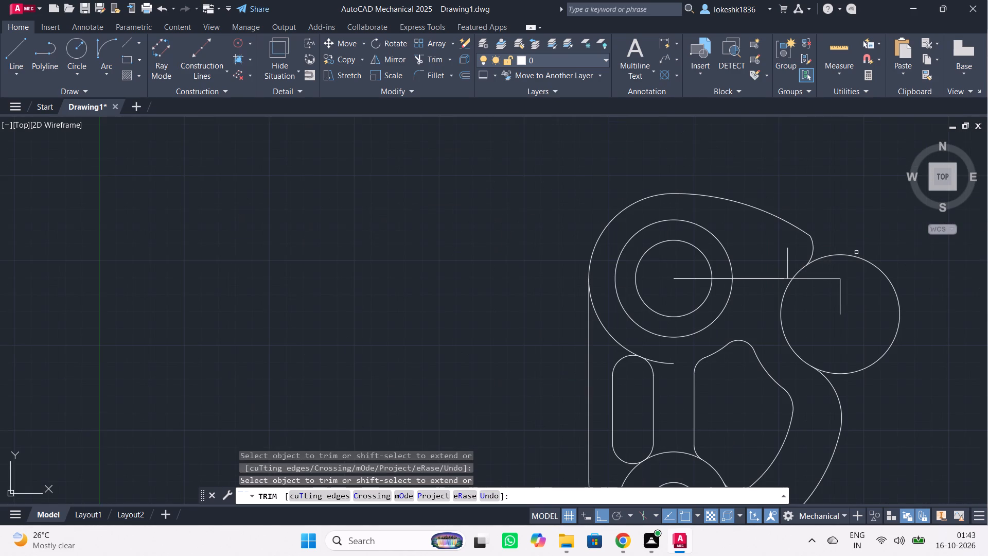
pyautogui.click(856, 257)
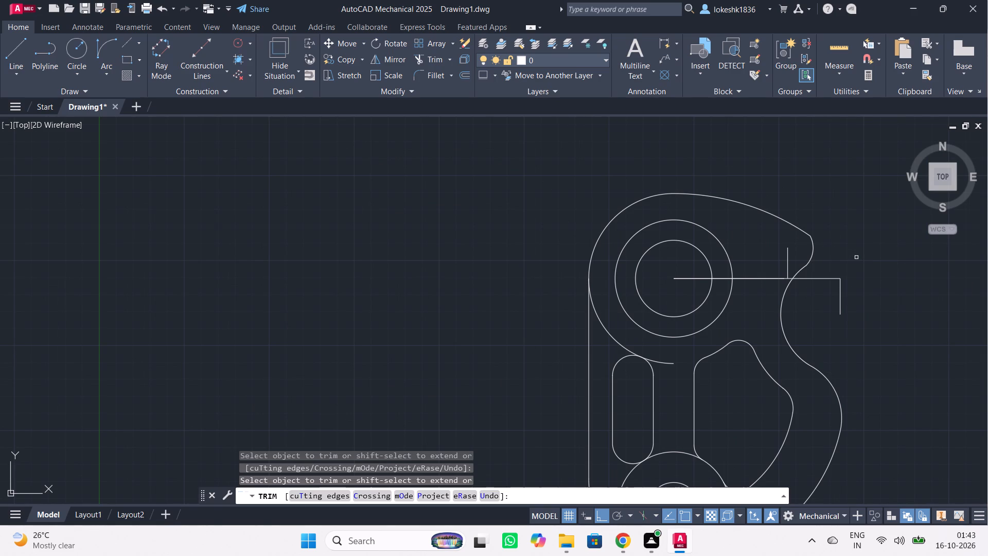
pyautogui.scroll(2, 850, 253)
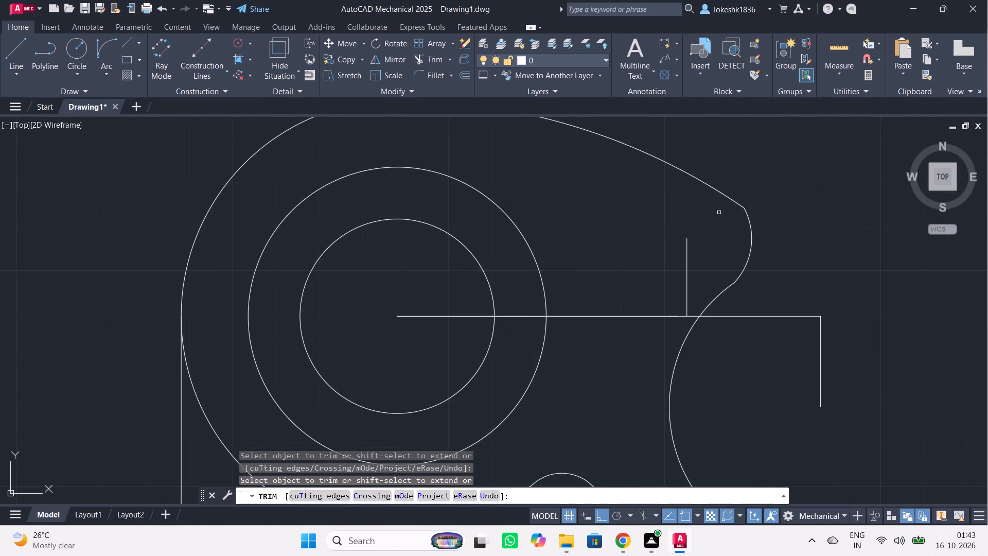
pyautogui.moveTo(714, 214); pyautogui.dragTo(714, 263, button='middle')
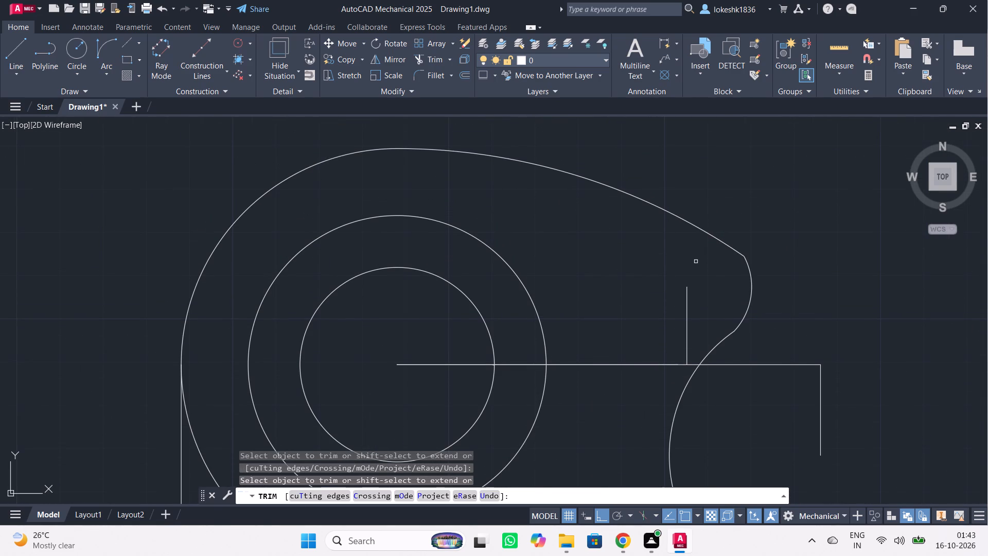
pyautogui.press('Escape')
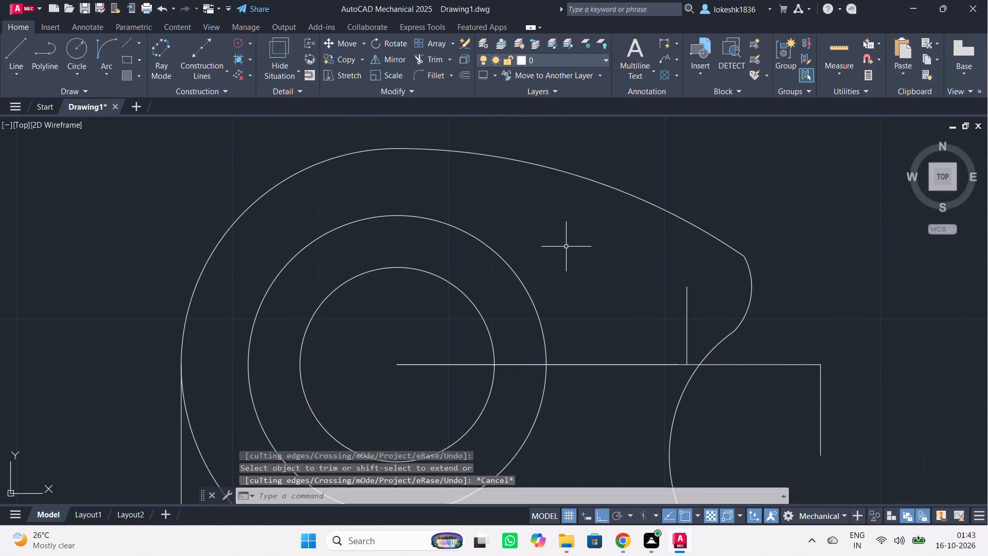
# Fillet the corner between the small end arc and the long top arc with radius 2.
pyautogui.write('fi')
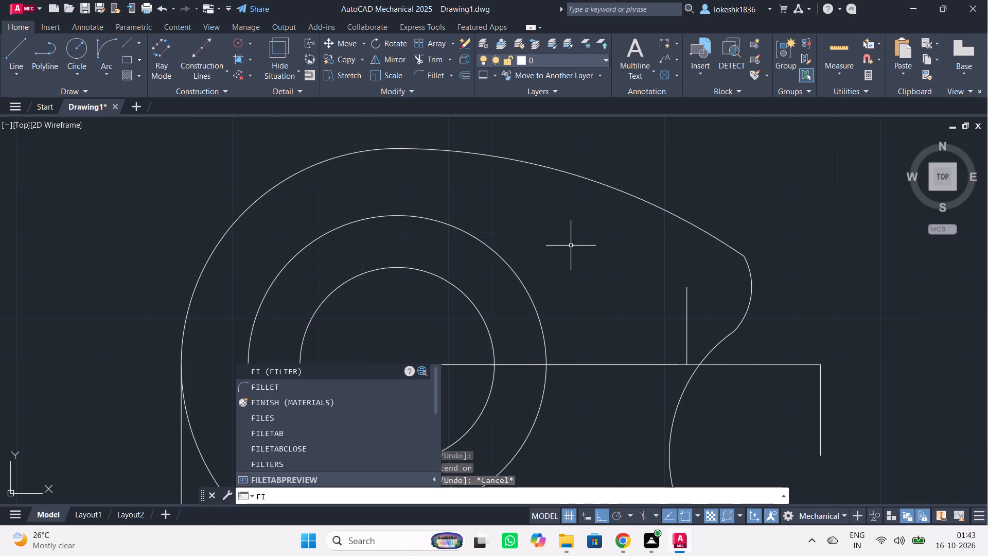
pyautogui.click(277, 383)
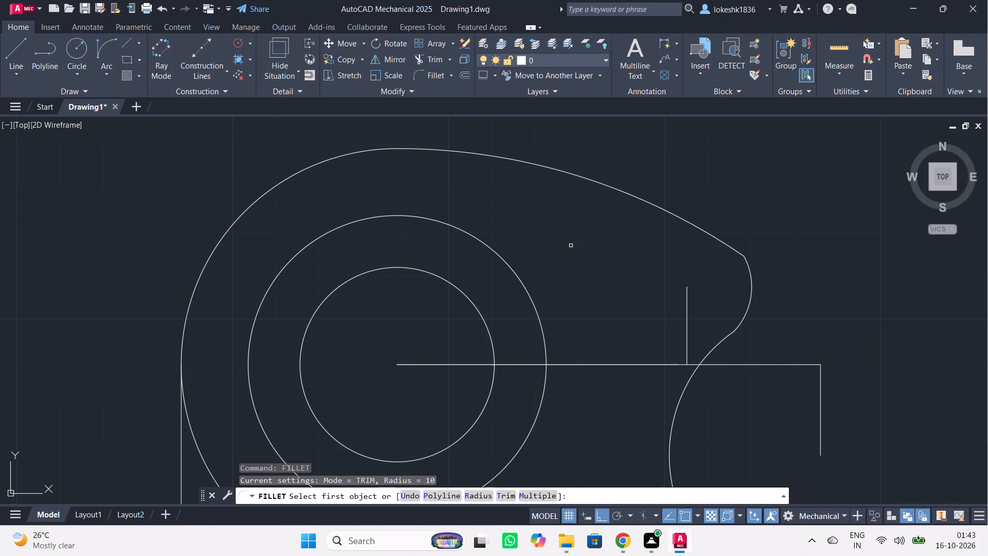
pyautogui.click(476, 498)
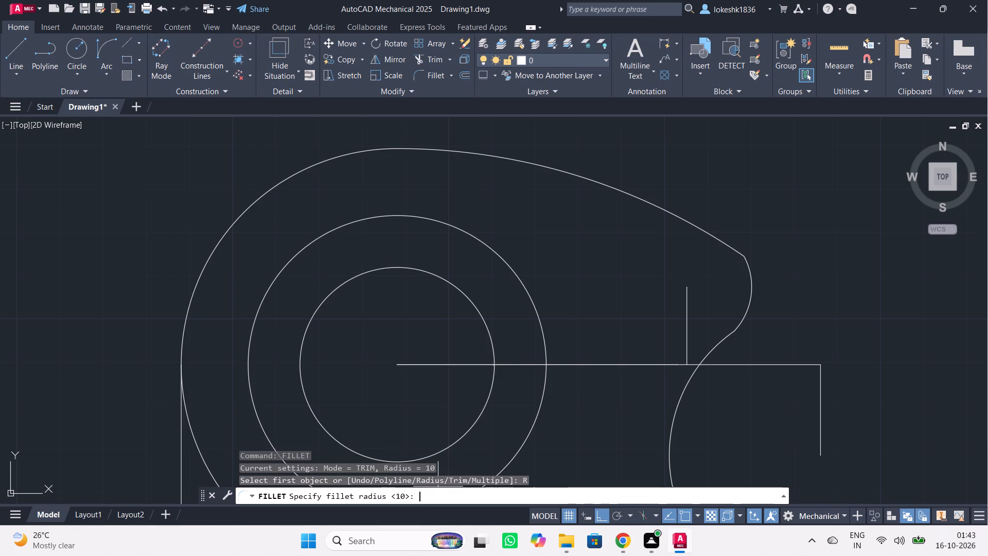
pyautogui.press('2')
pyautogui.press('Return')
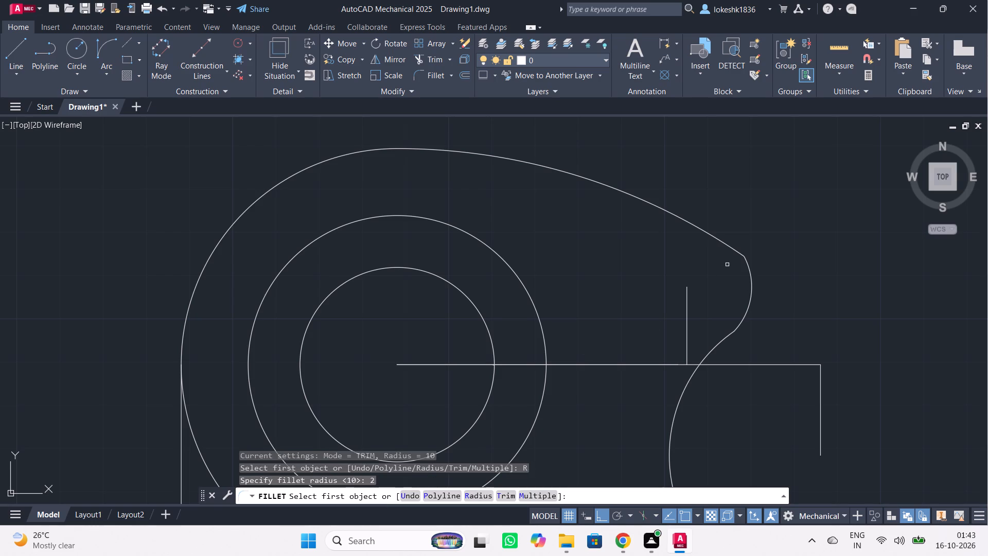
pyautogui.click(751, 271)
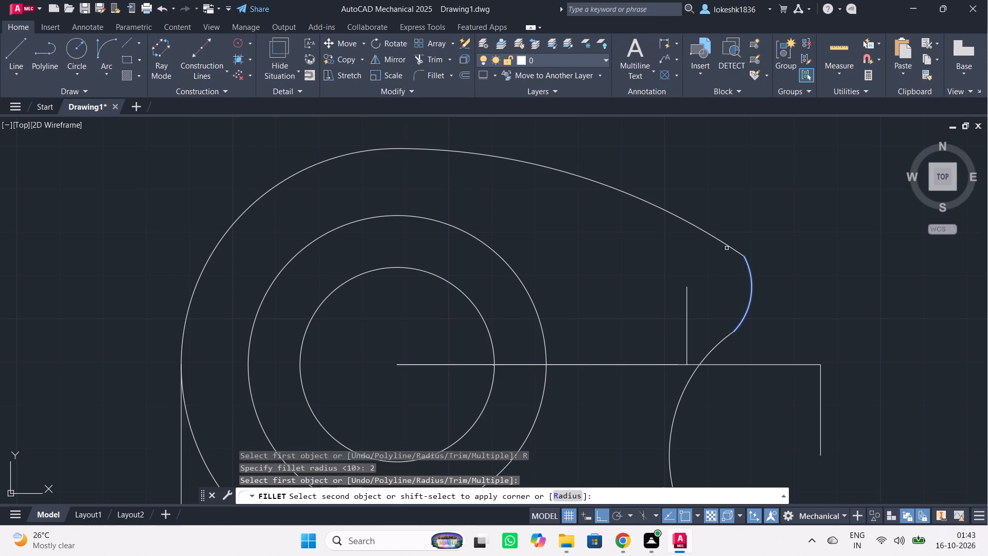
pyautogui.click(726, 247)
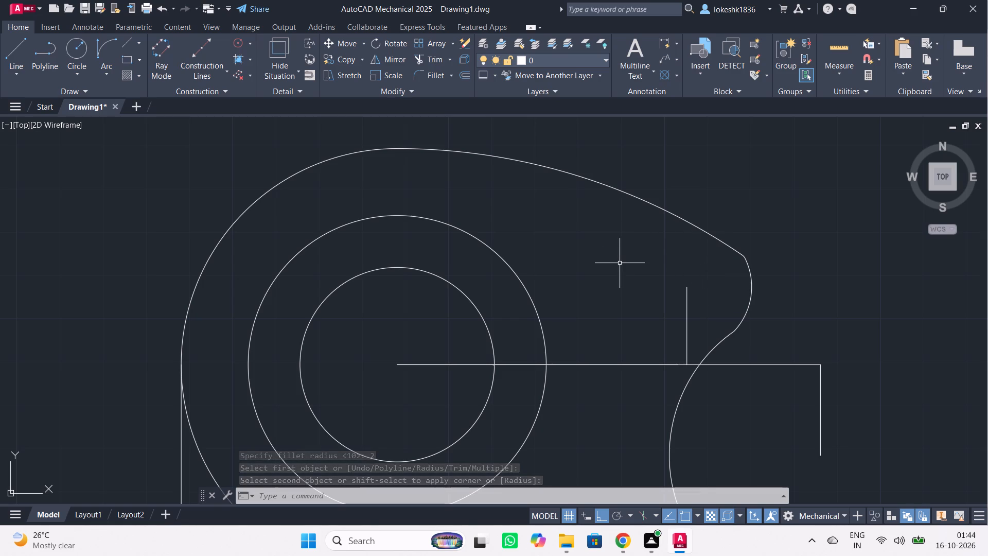
# Fillet the same corner between the long top arc and the small end arc with radius 5.
pyautogui.press('Return')
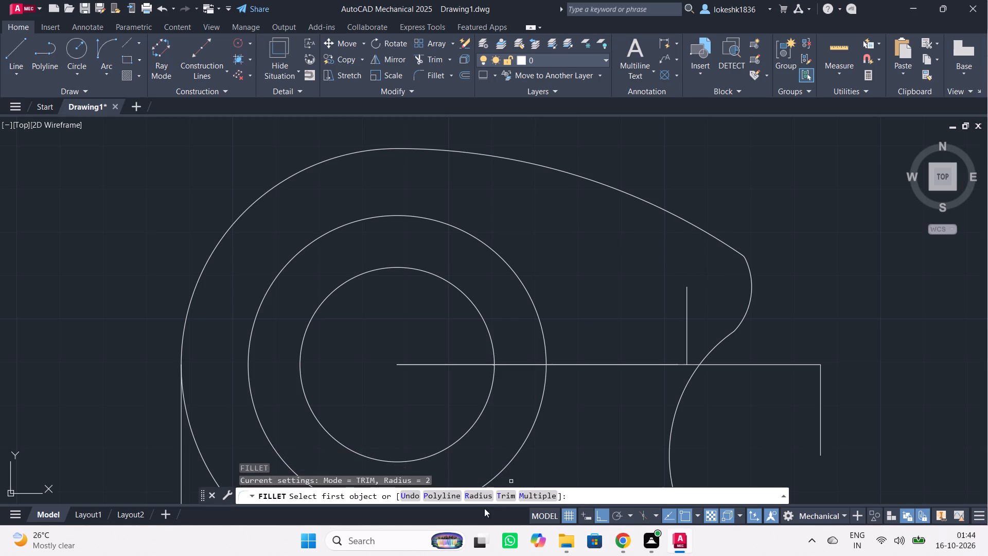
pyautogui.click(482, 497)
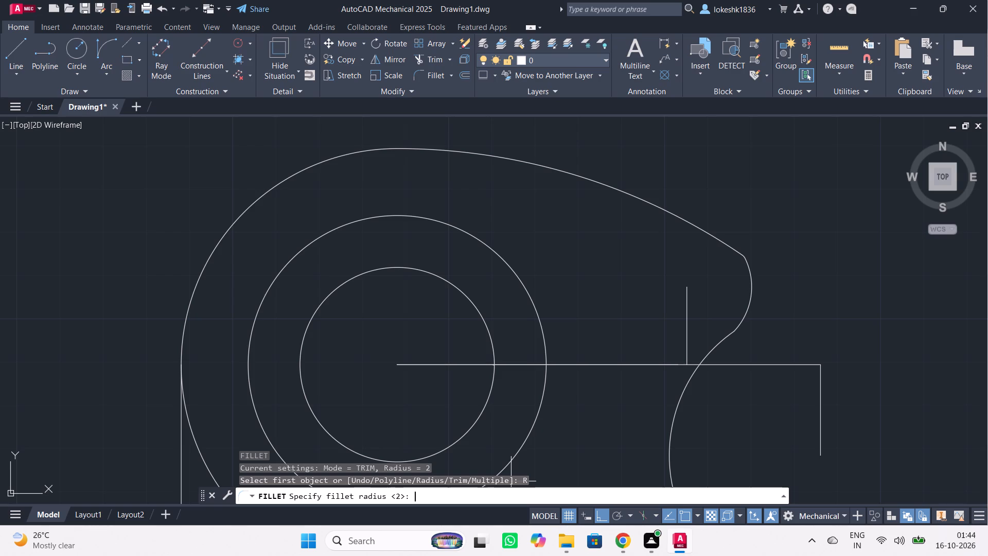
pyautogui.press('5')
pyautogui.press('Return')
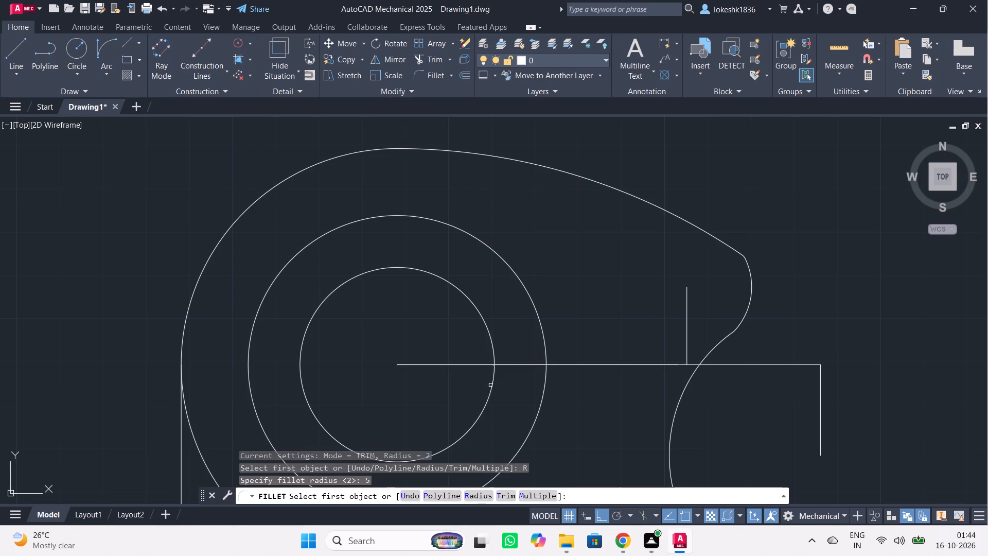
pyautogui.click(725, 245)
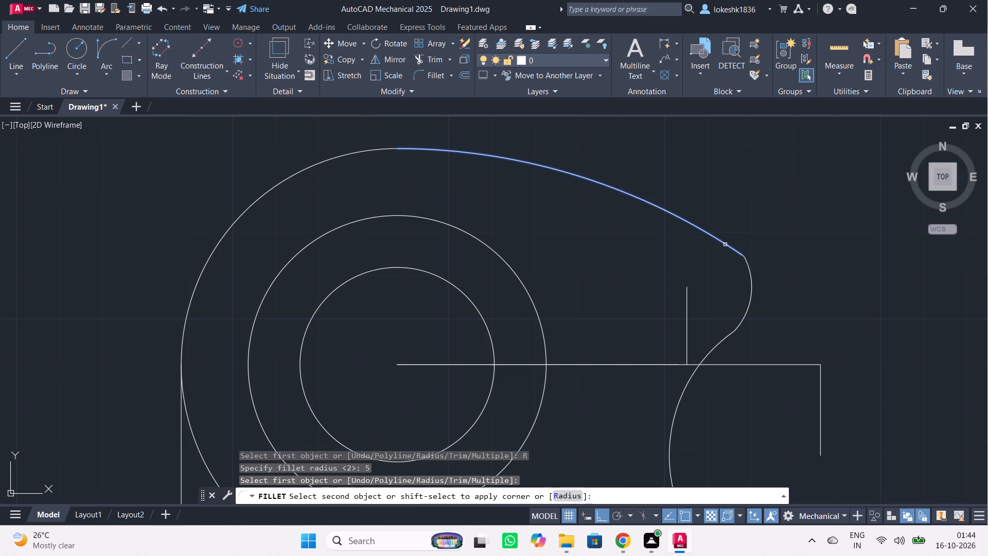
pyautogui.click(748, 272)
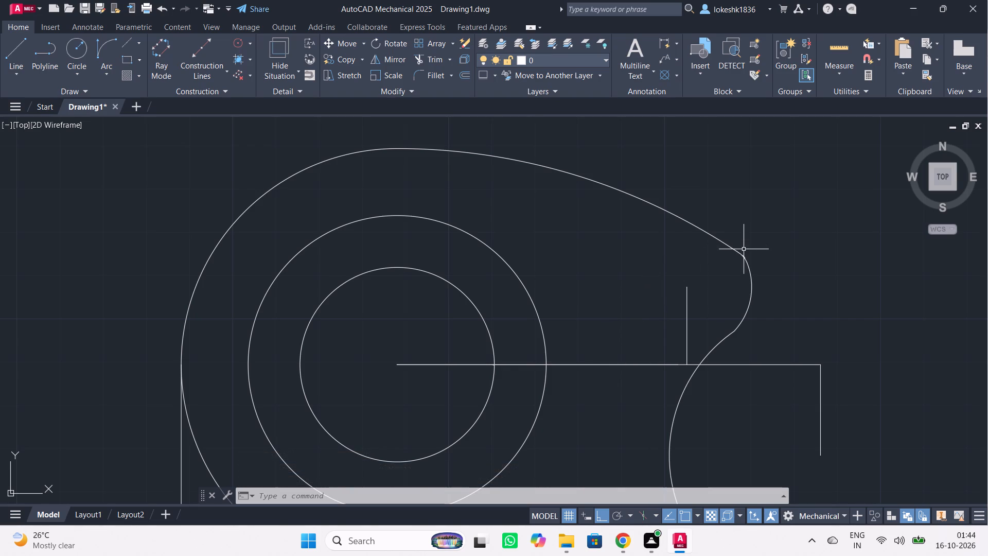
# Select the stray radius 2 fillet arc left just outside the radius 5 corner.
pyautogui.scroll(7, 743, 251)
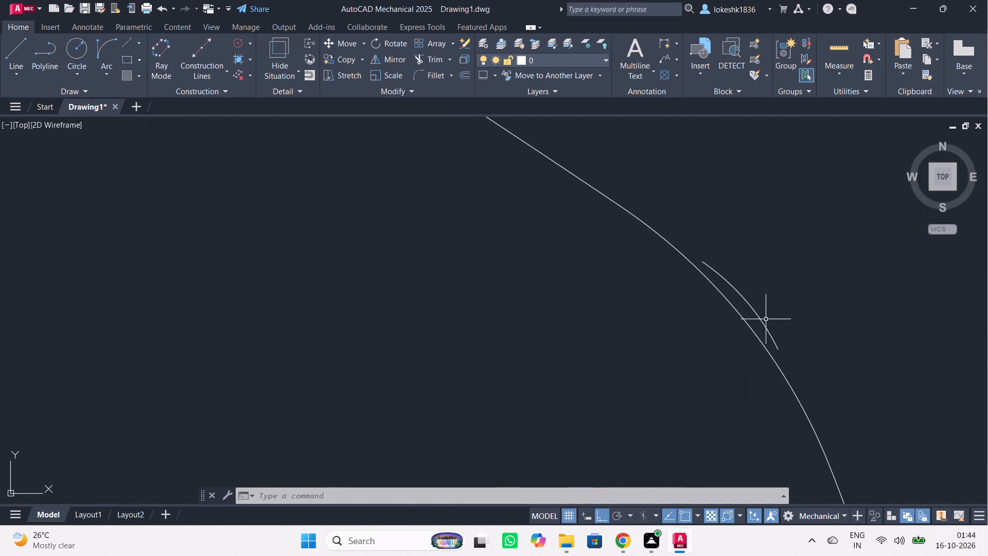
pyautogui.click(754, 307)
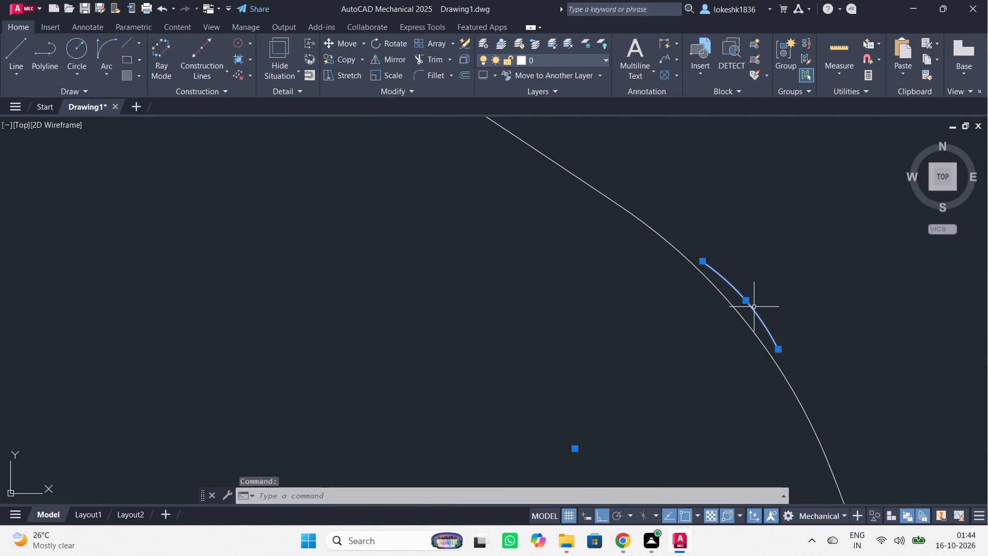
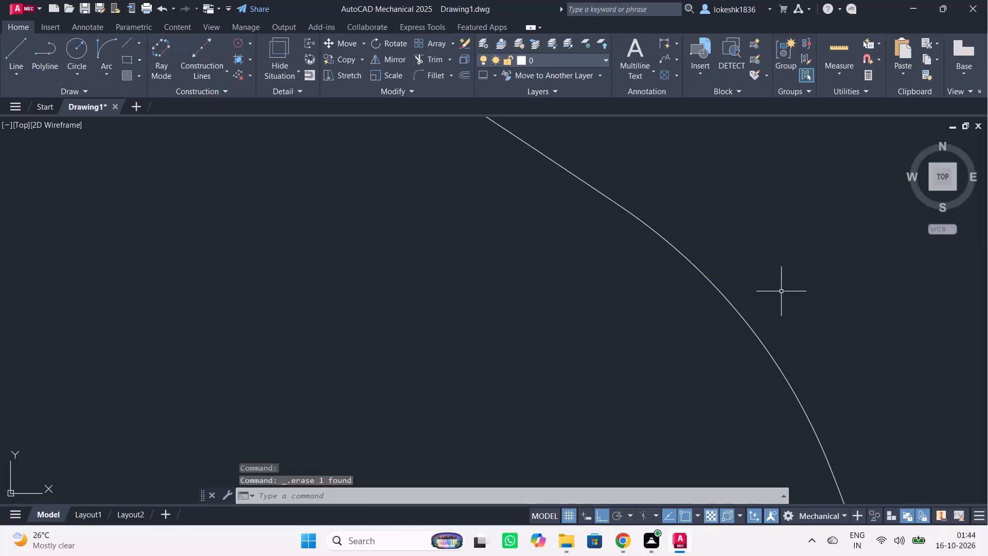
# Fillet the upper outline arc and the nose arc with a radius of 10.
pyautogui.scroll(-5, 766, 282)
pyautogui.scroll(-2, 726, 266)
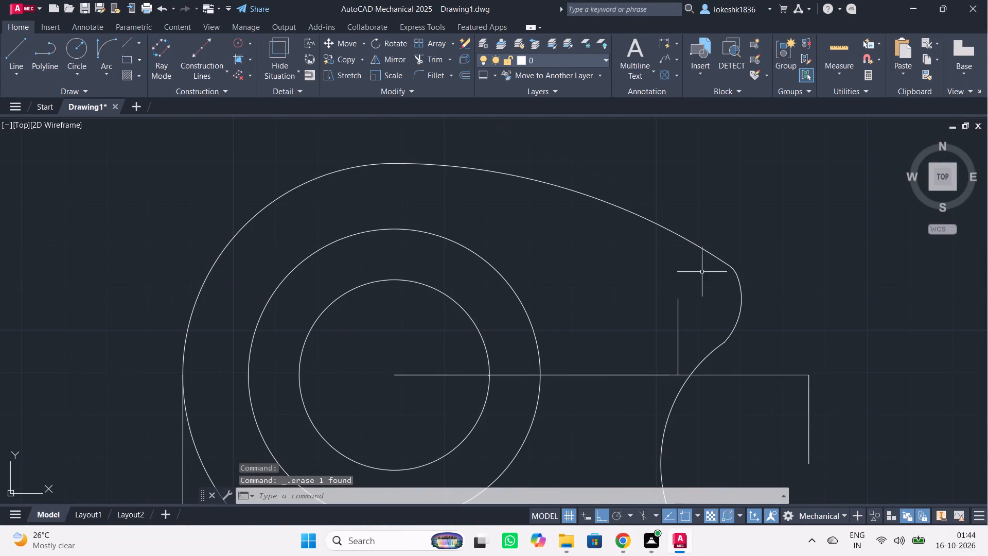
pyautogui.scroll(-1, 697, 260)
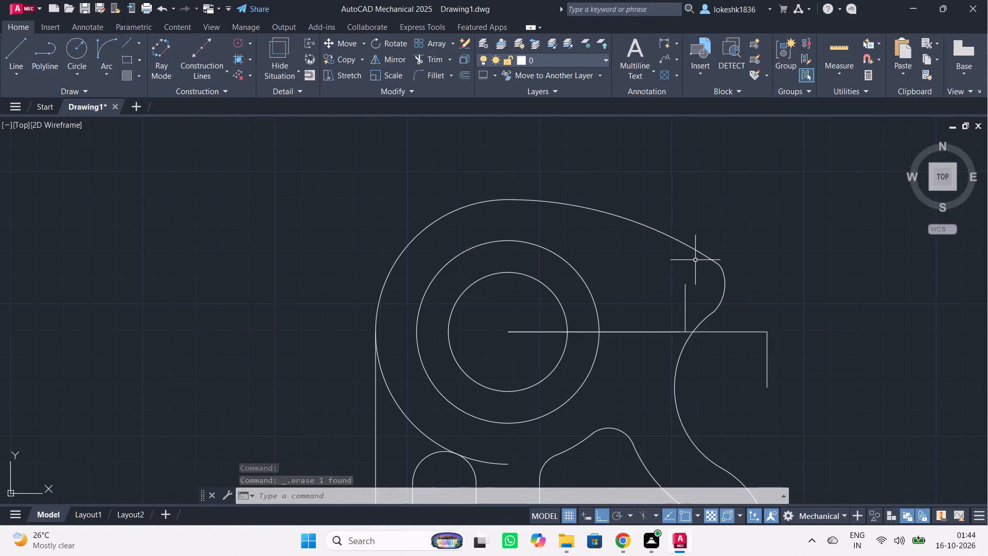
pyautogui.scroll(3, 695, 260)
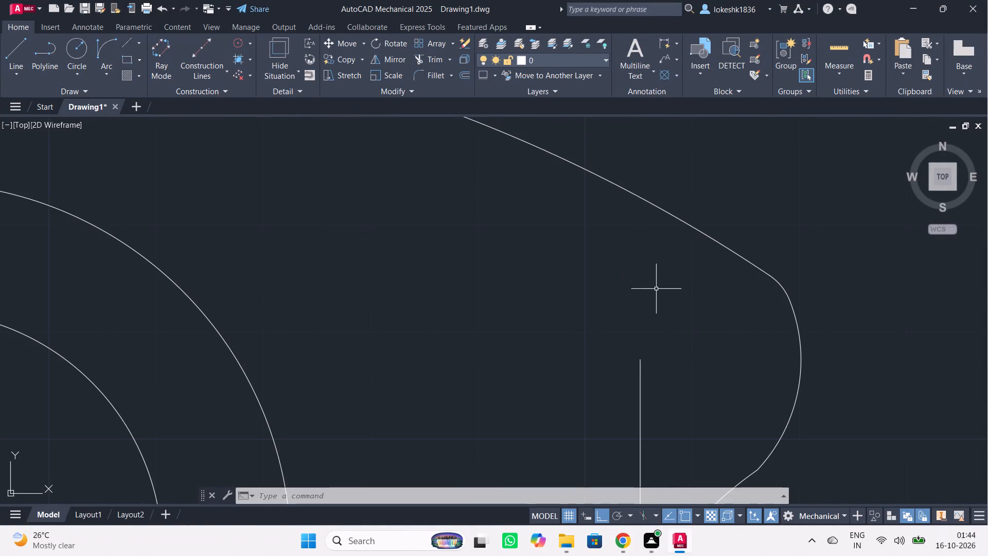
pyautogui.scroll(-1, 733, 340)
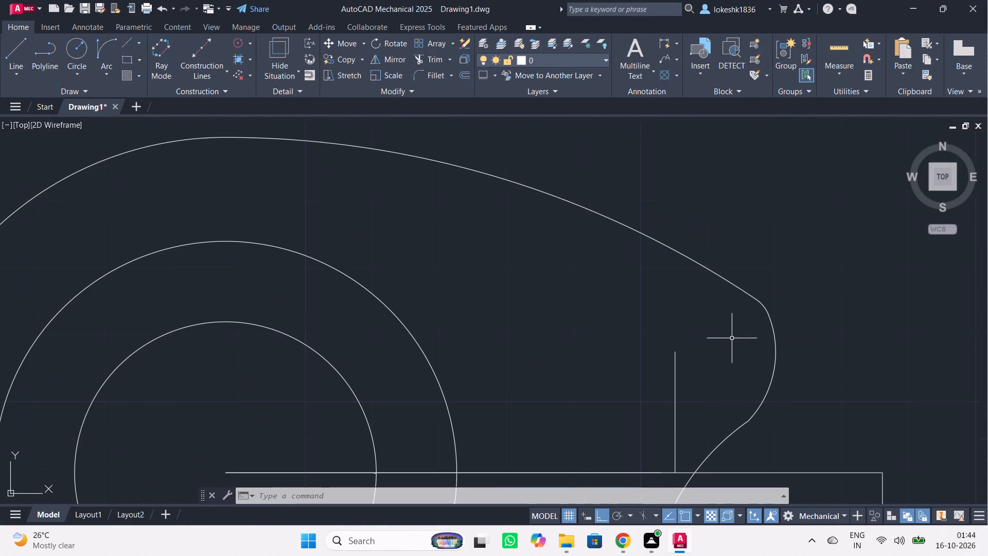
pyautogui.write('fi')
pyautogui.click(298, 386)
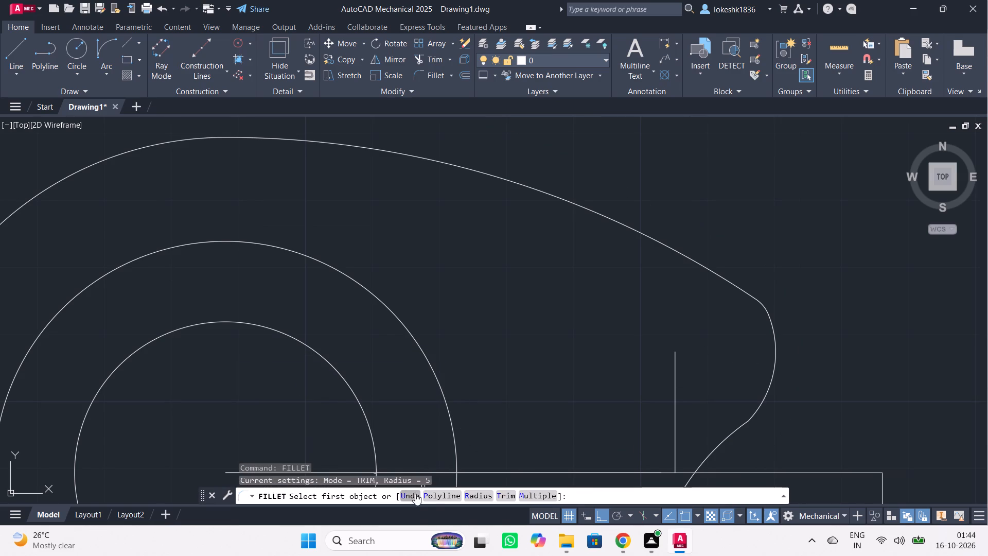
pyautogui.click(482, 490)
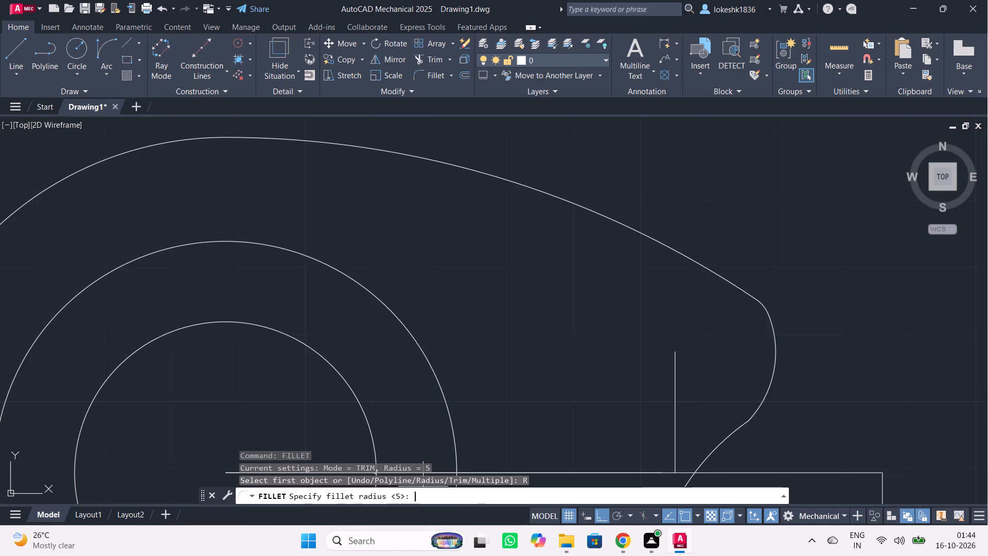
pyautogui.write('10')
pyautogui.press('Return')
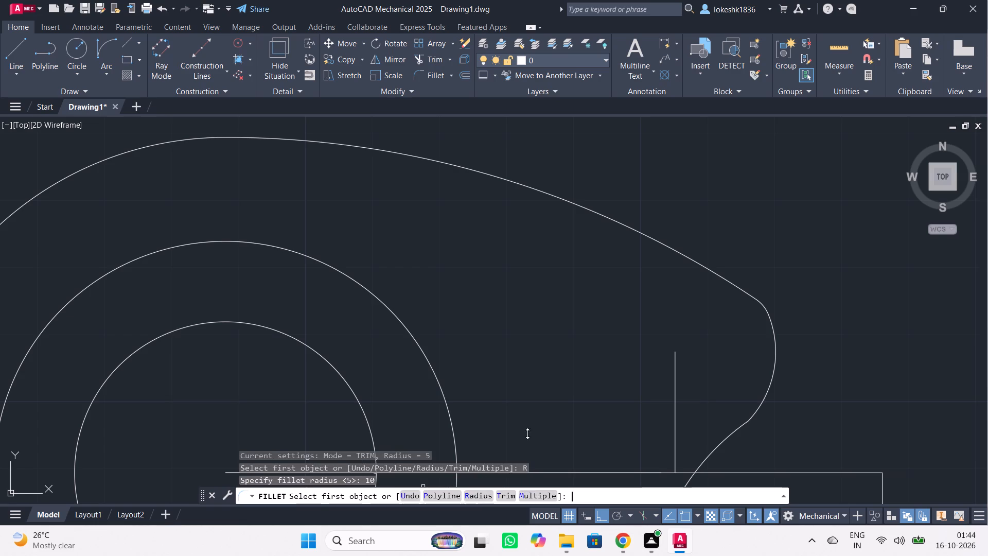
pyautogui.click(723, 280)
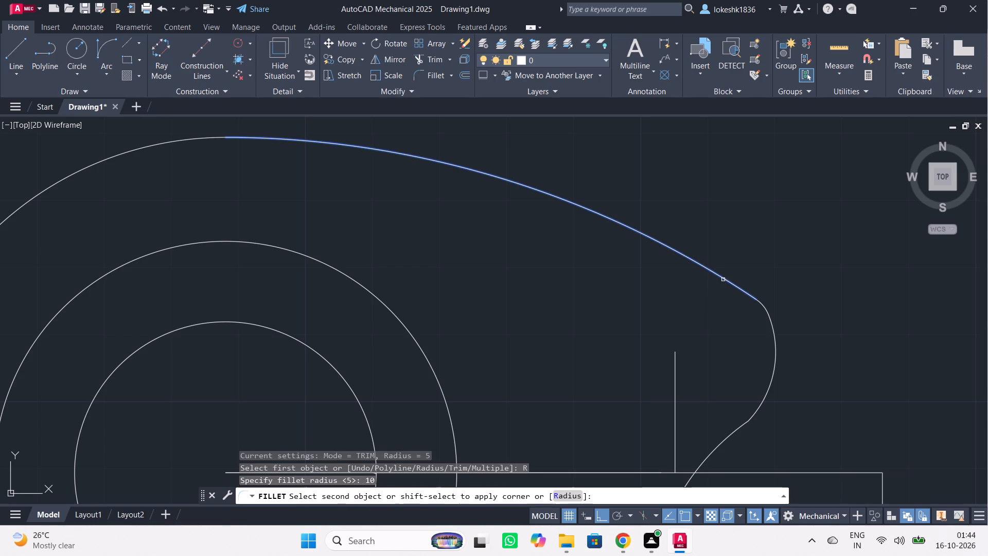
pyautogui.click(775, 332)
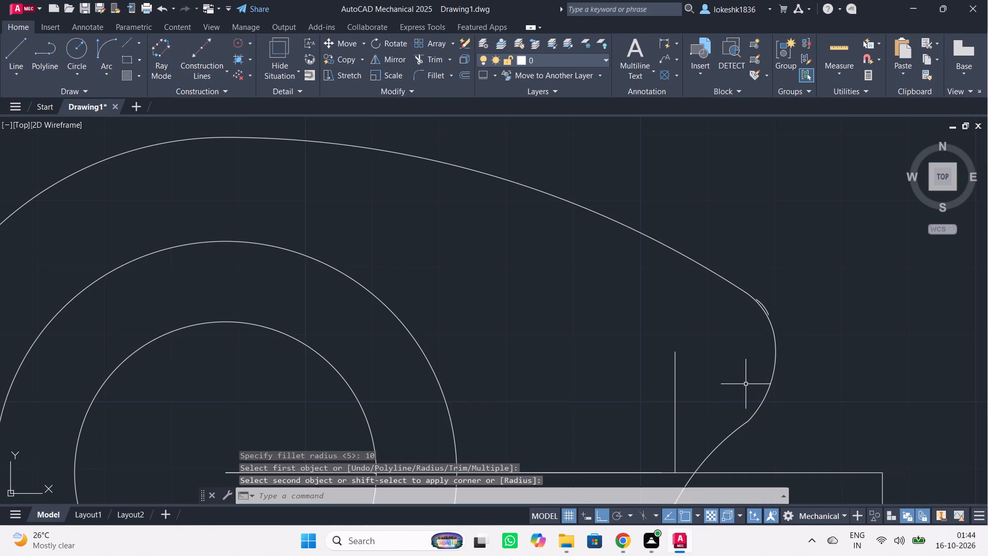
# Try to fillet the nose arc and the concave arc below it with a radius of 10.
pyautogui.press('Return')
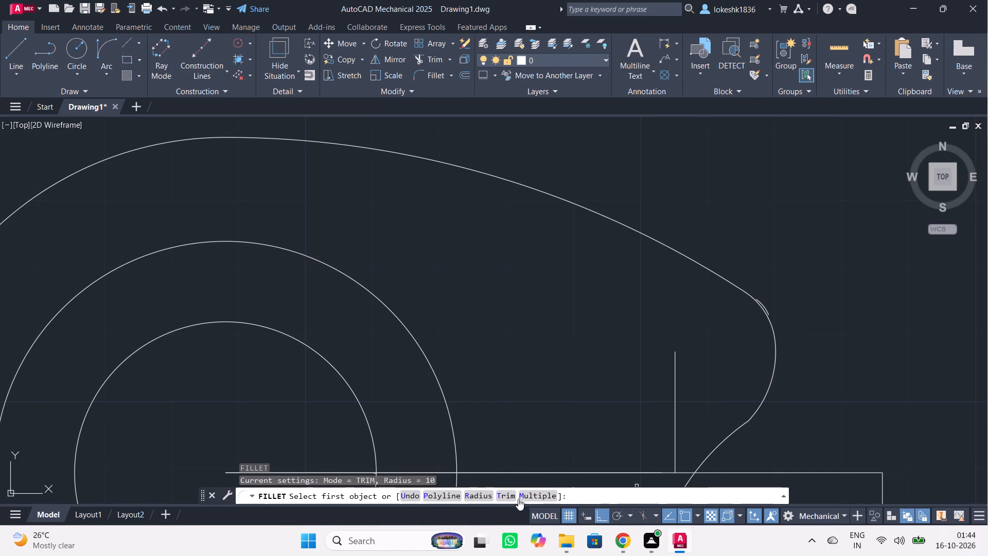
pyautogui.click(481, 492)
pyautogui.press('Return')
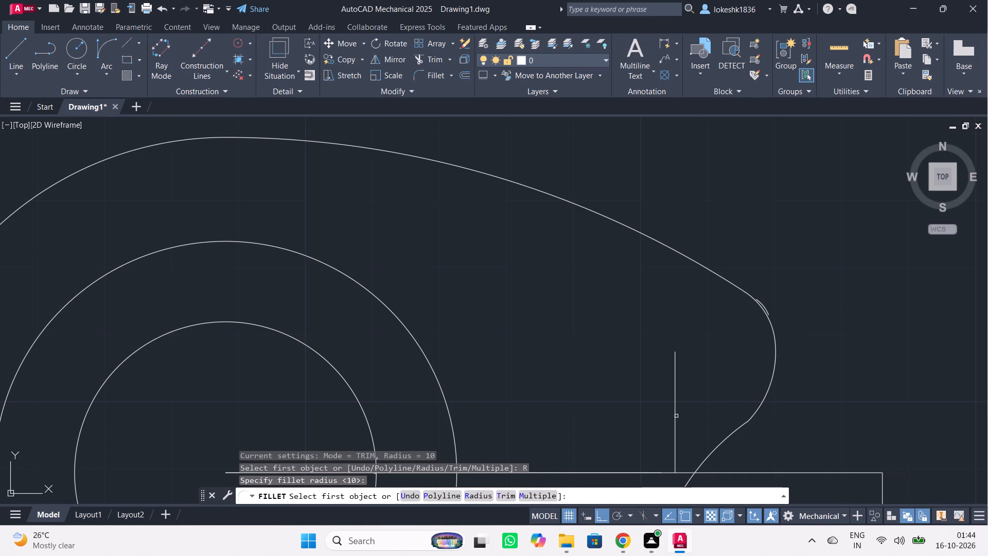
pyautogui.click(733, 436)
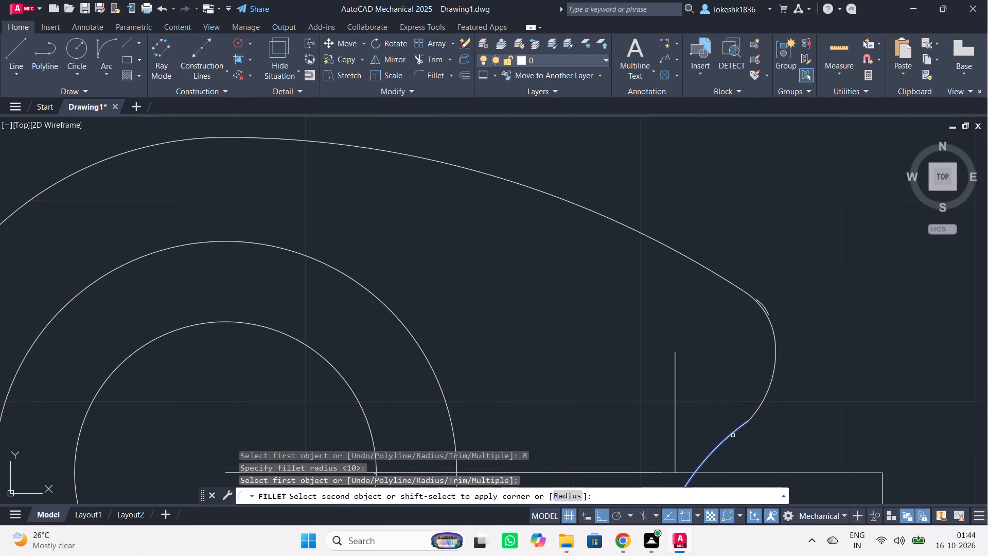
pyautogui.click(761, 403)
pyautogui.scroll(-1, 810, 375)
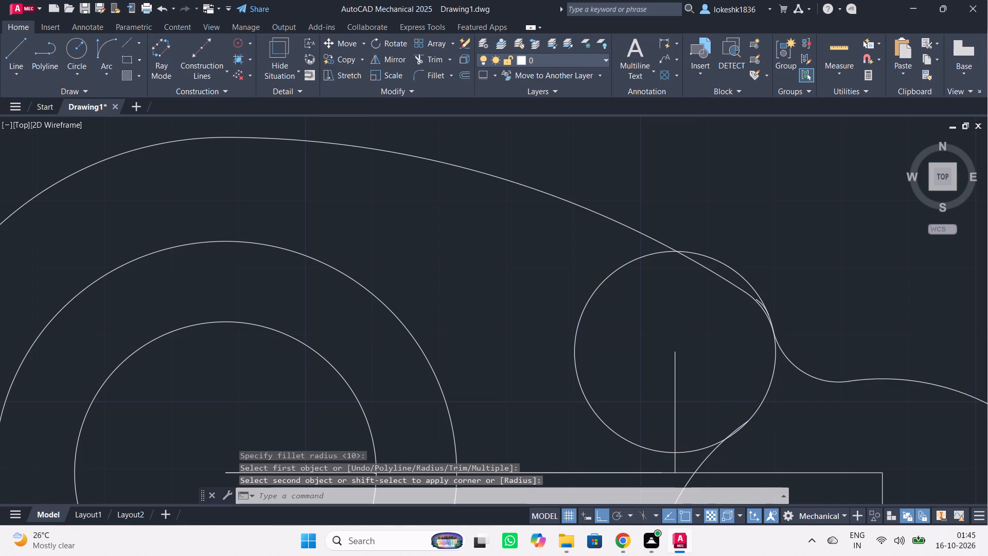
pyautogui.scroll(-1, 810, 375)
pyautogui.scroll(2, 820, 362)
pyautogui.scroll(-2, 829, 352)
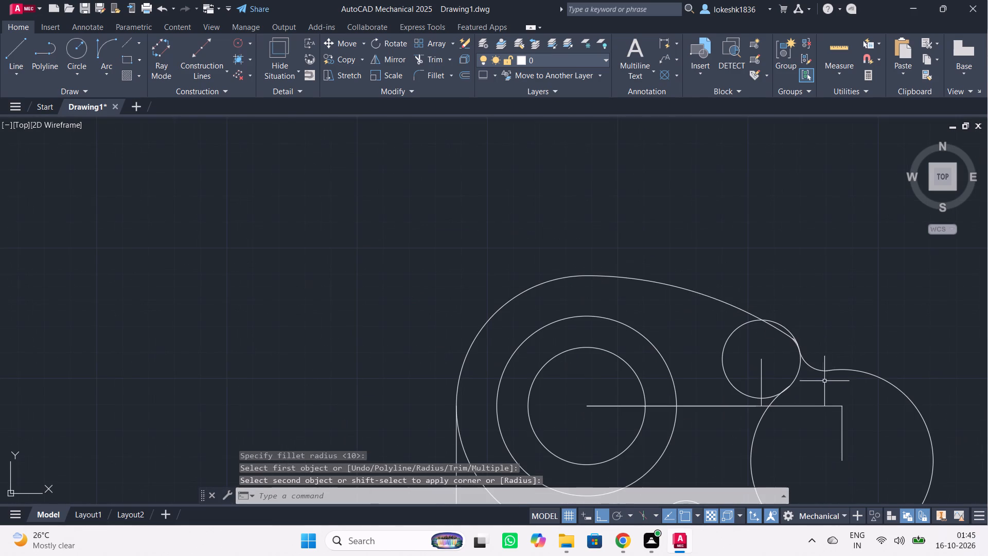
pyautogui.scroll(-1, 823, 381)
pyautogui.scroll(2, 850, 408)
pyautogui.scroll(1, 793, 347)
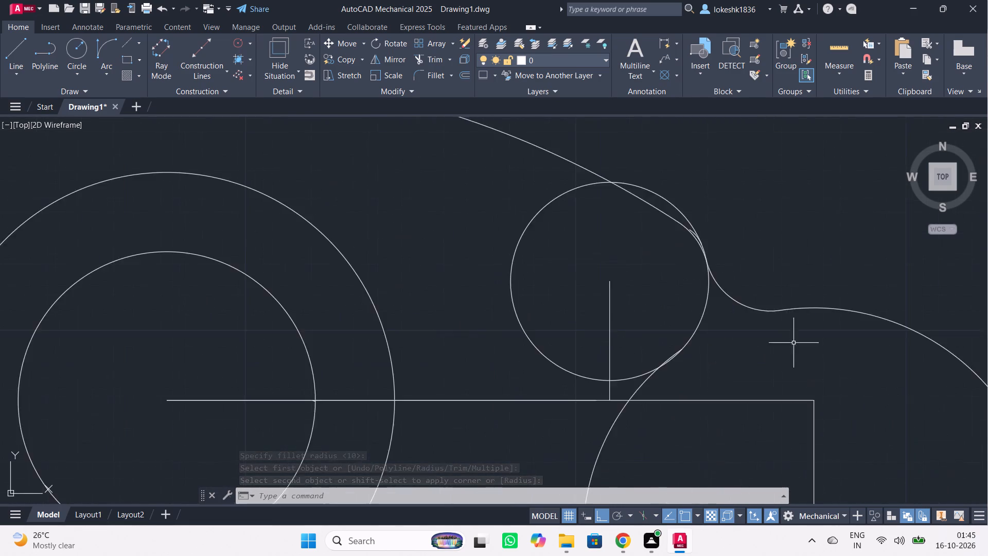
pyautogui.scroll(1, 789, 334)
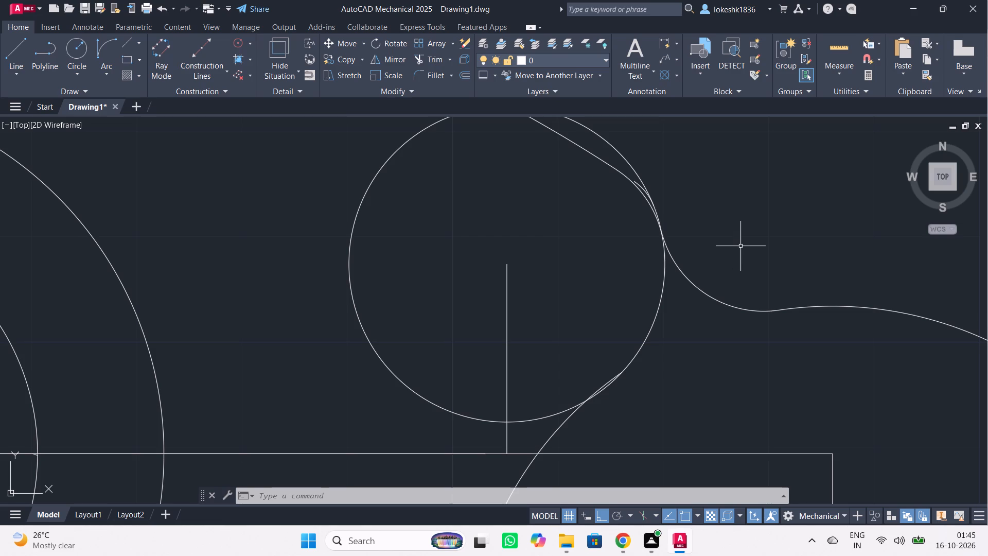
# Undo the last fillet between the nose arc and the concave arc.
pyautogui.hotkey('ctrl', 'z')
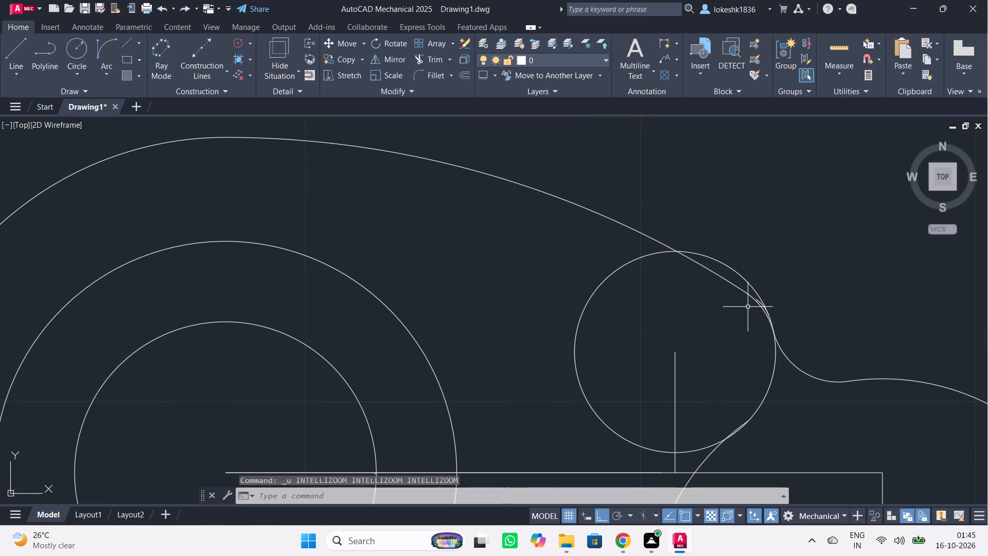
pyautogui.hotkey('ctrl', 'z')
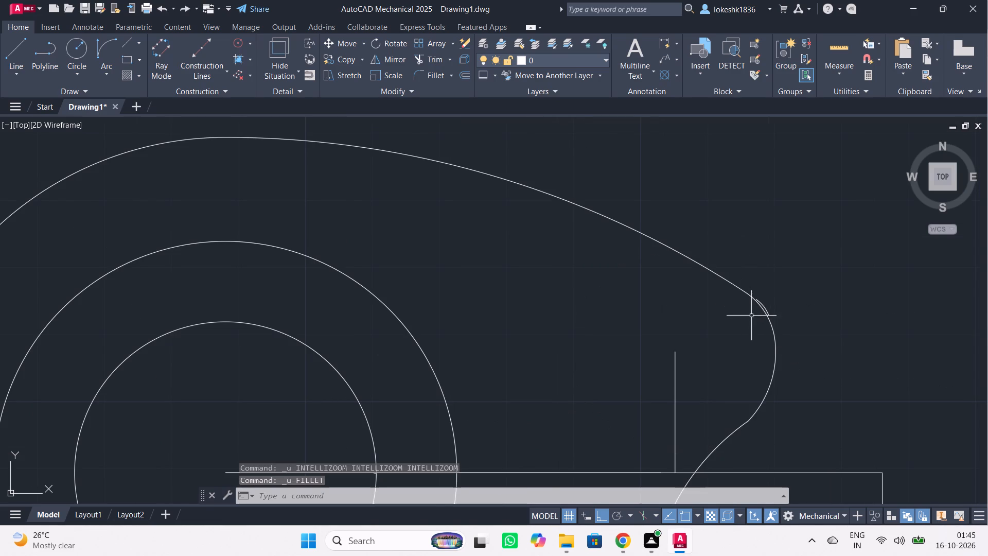
# Erase the short leftover arc of the old fillet at the nose's upper corner.
pyautogui.scroll(4, 751, 312)
pyautogui.click(807, 276)
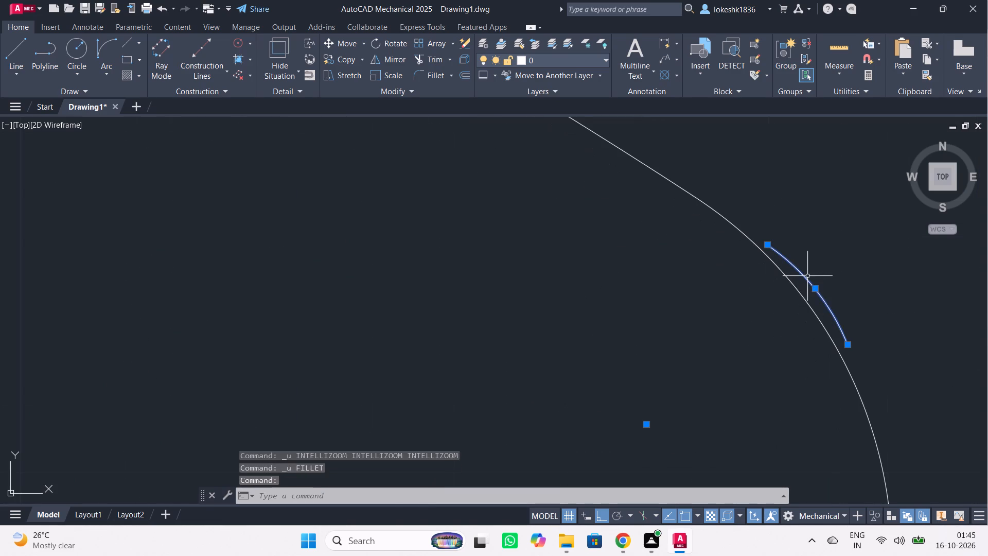
pyautogui.press('Delete')
# Examine the nose's upper corner for a clean transition and check it against the whole profile.
pyautogui.scroll(-5, 840, 264)
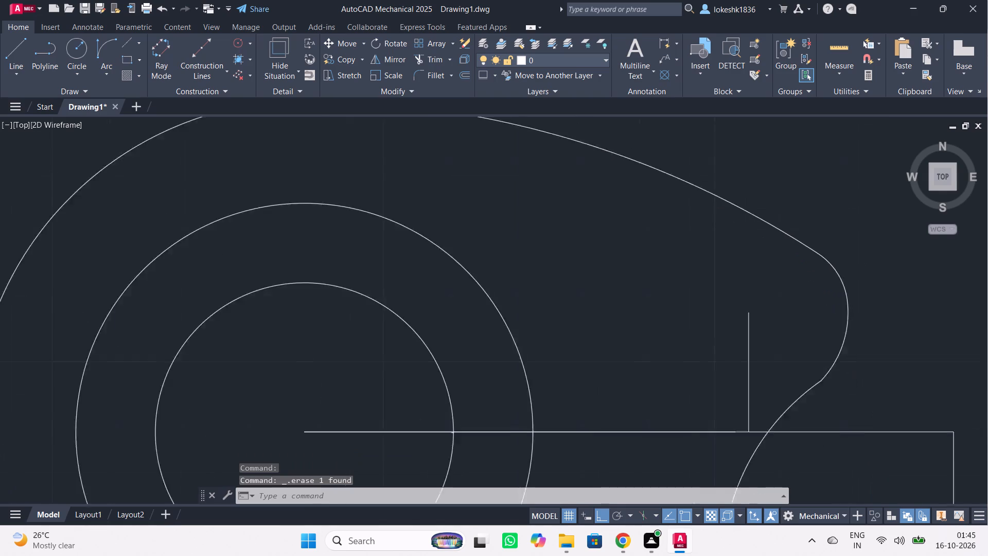
pyautogui.scroll(-3, 840, 264)
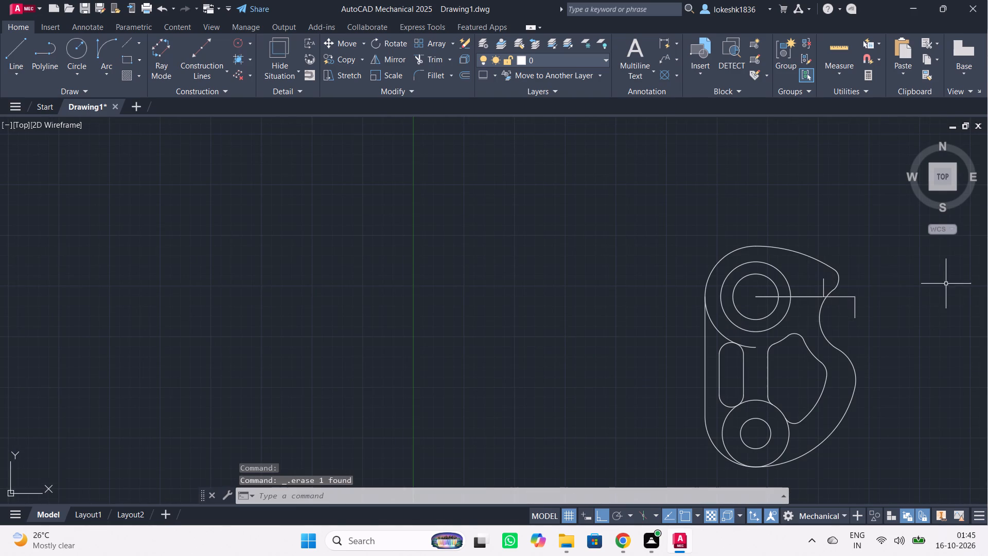
pyautogui.scroll(3, 857, 270)
pyautogui.scroll(3, 739, 268)
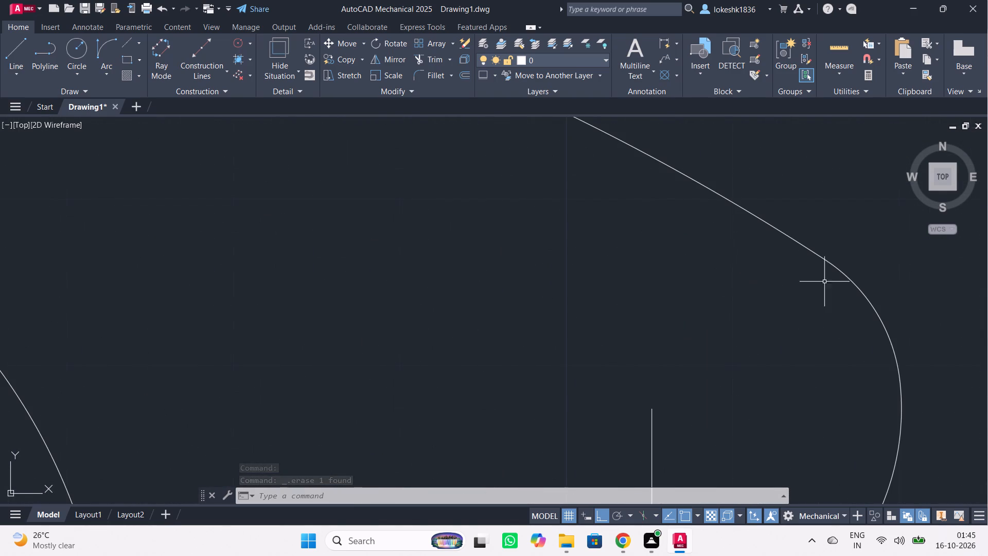
pyautogui.scroll(7, 854, 283)
pyautogui.scroll(-5, 854, 283)
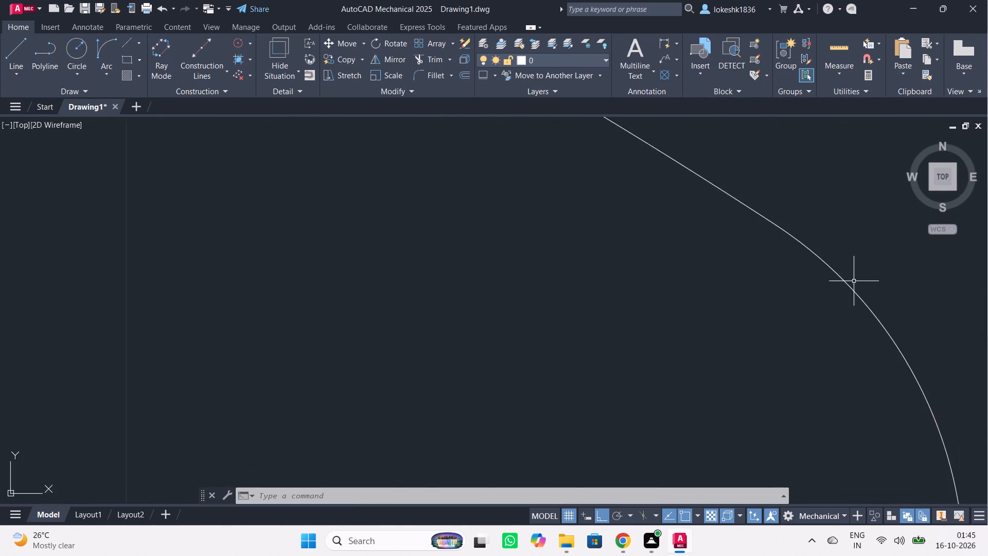
pyautogui.scroll(-8, 854, 281)
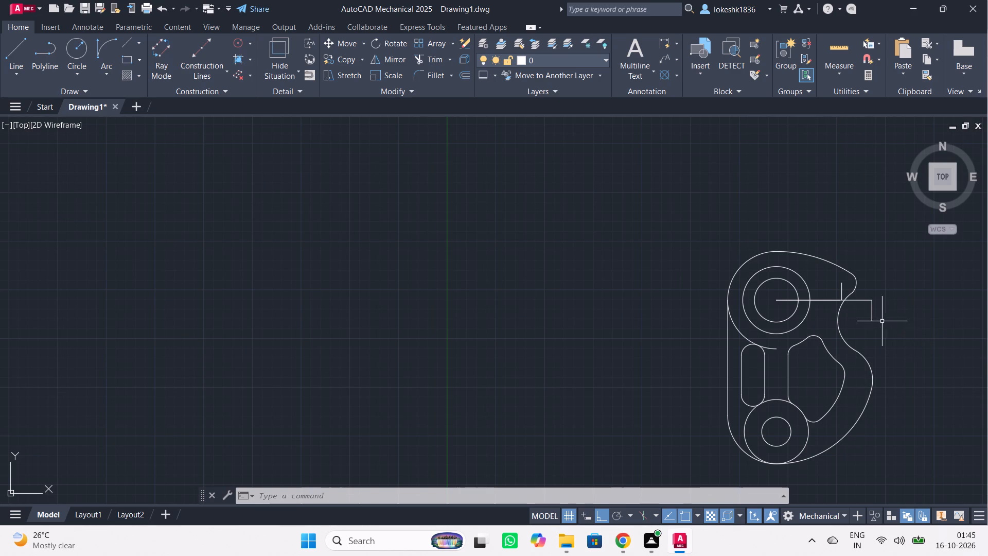
# Erase the construction lines: the short vertical at the nose, the horizontals from the upper circles' centre, and the short vertical outside the profile.
pyautogui.scroll(2, 814, 310)
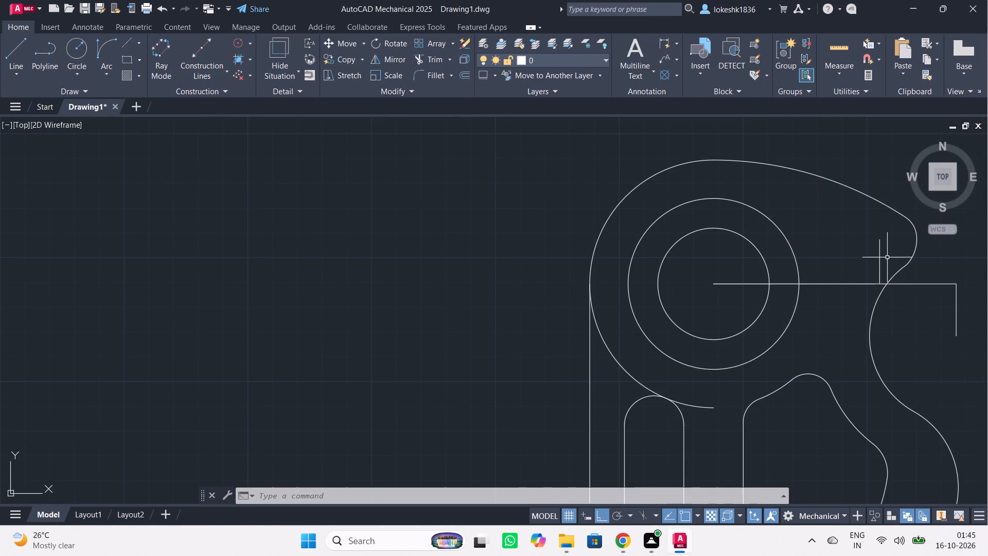
pyautogui.moveTo(887, 257); pyautogui.dragTo(857, 263)
pyautogui.press('Delete')
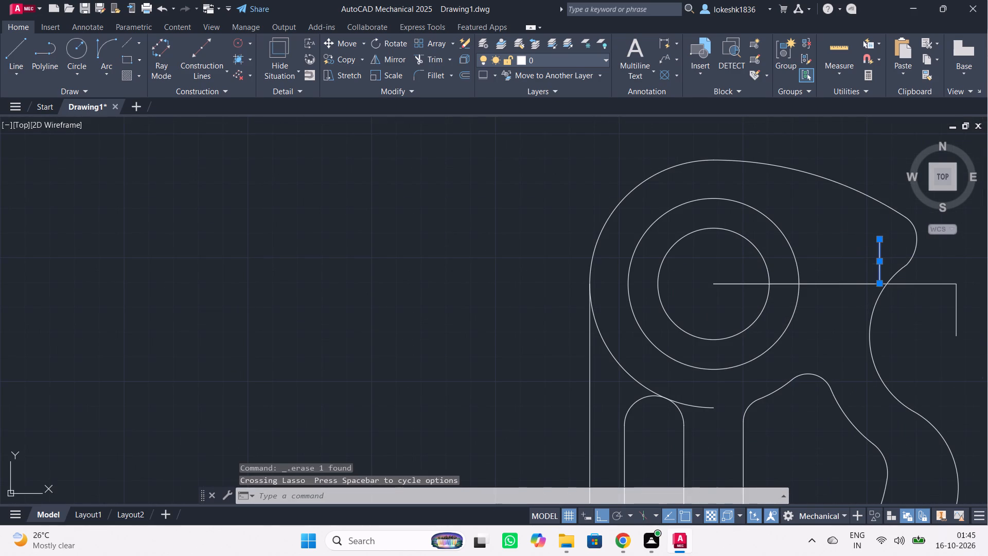
pyautogui.moveTo(848, 327); pyautogui.dragTo(845, 294)
pyautogui.click(843, 265)
pyautogui.press('Delete')
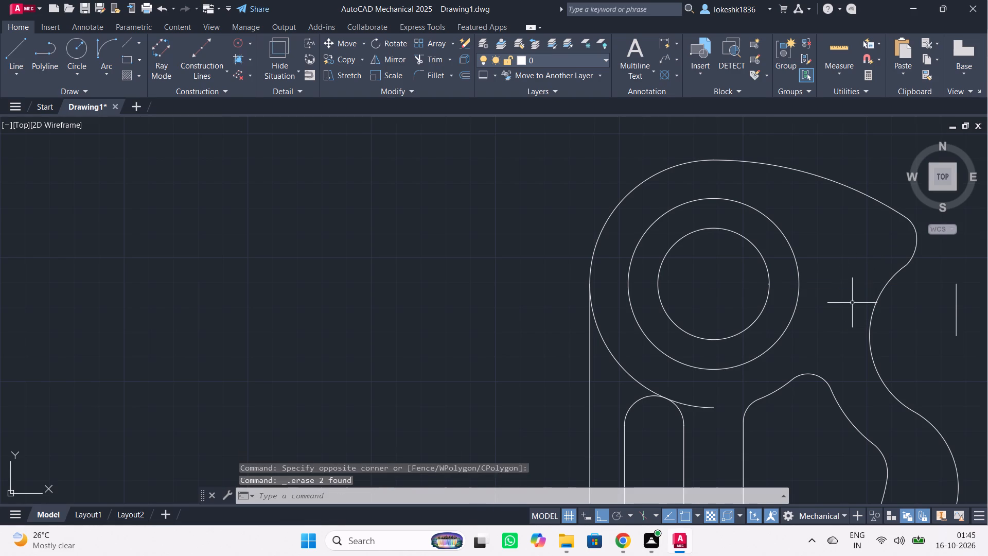
pyautogui.click(948, 340)
pyautogui.click(966, 315)
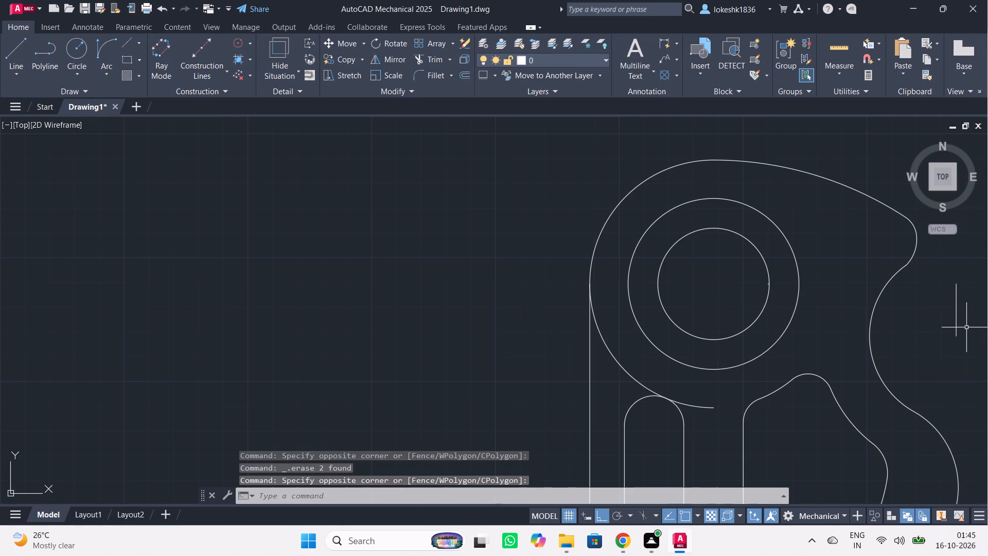
pyautogui.moveTo(968, 321); pyautogui.dragTo(946, 316)
pyautogui.click(906, 315)
pyautogui.press('Delete')
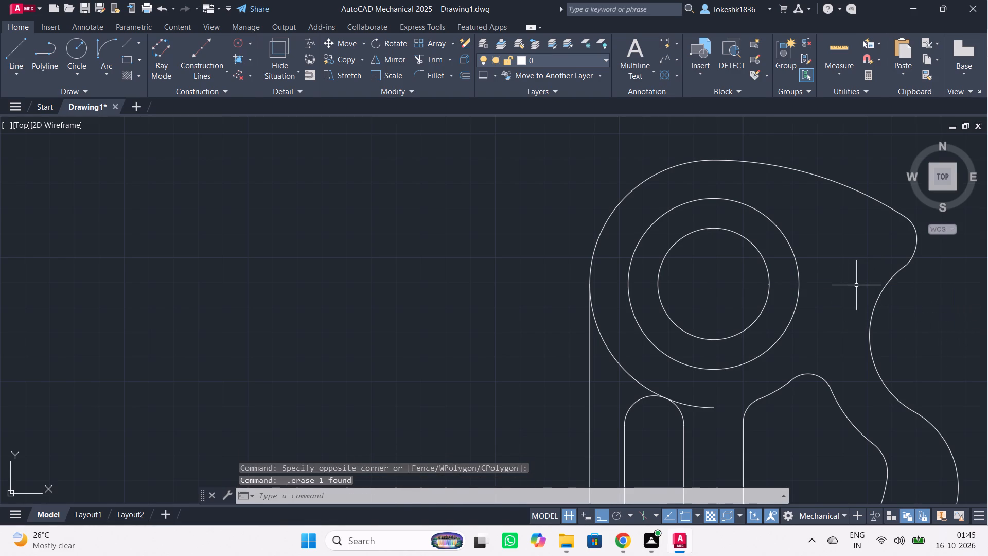
# Examine the whole profile, including the slot, the inner cutout and the lower circles, for remaining leftover geometry.
pyautogui.scroll(-1, 699, 361)
pyautogui.scroll(-1, 756, 317)
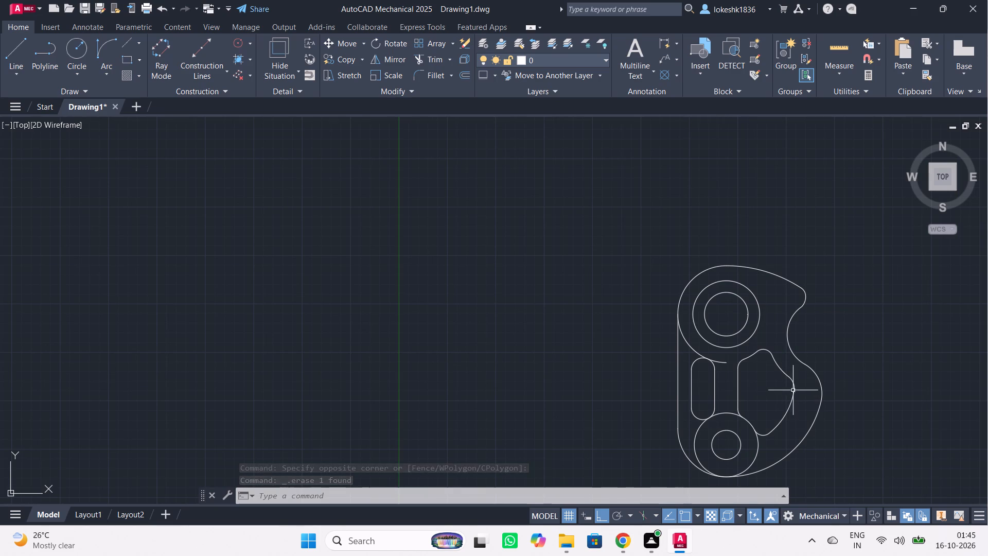
pyautogui.moveTo(854, 366); pyautogui.dragTo(843, 288, button='middle')
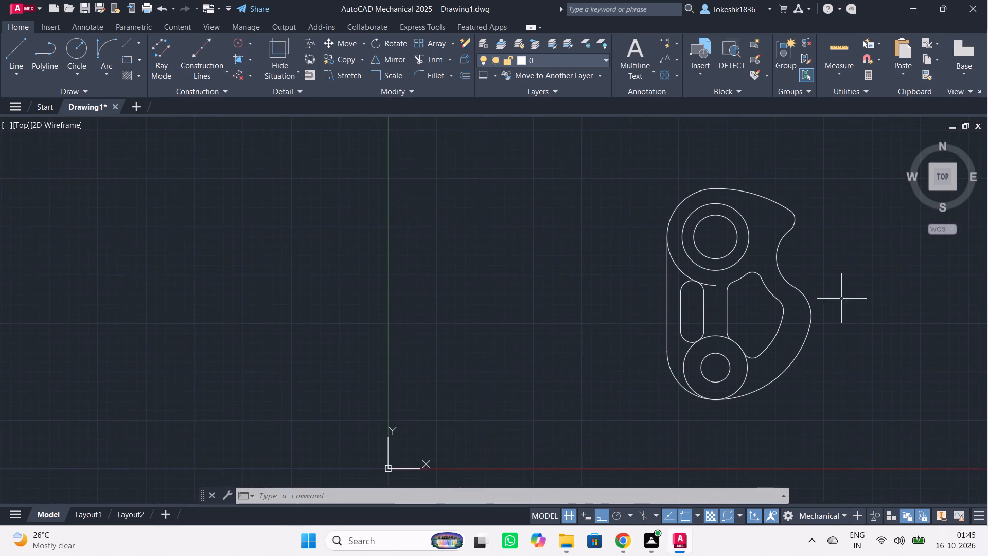
pyautogui.scroll(-1, 821, 371)
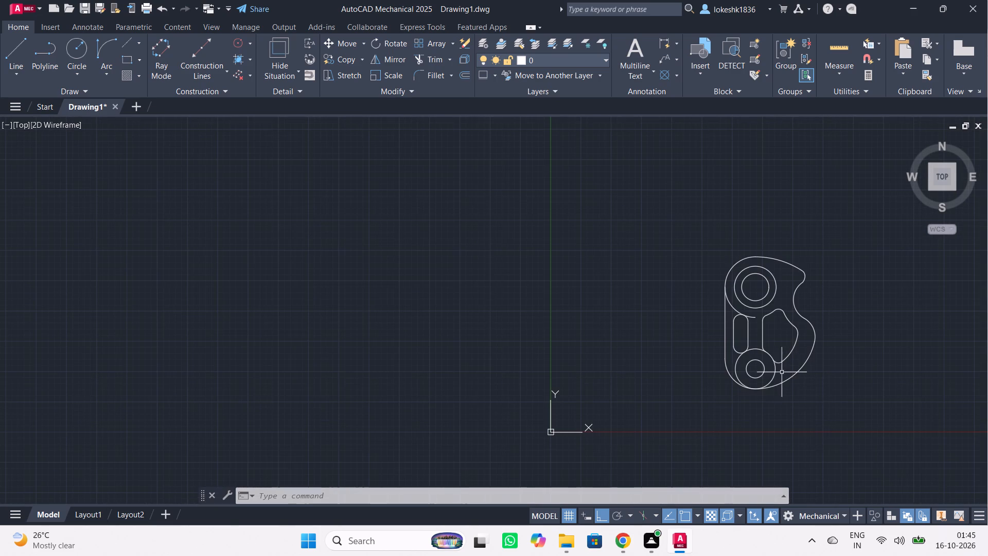
pyautogui.scroll(2, 756, 371)
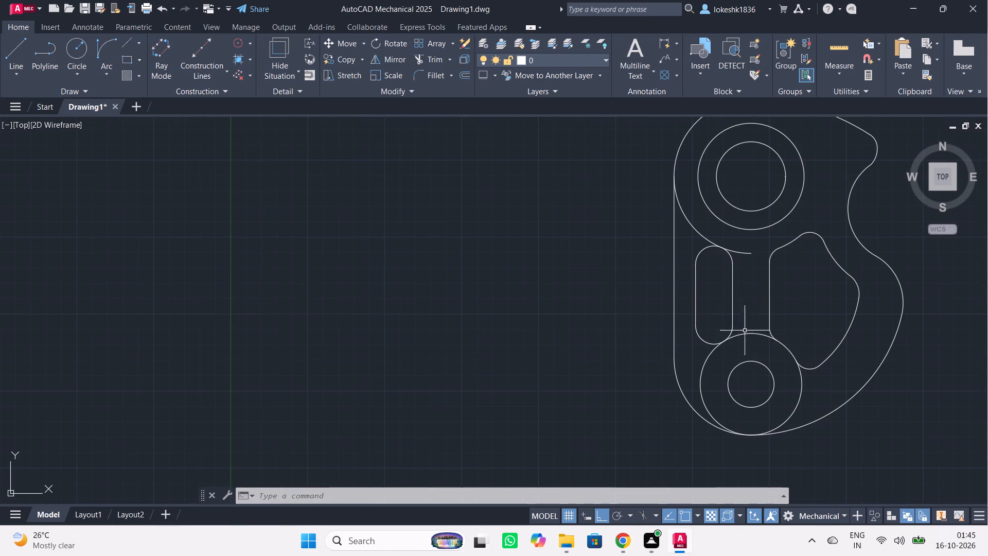
pyautogui.scroll(-1, 730, 286)
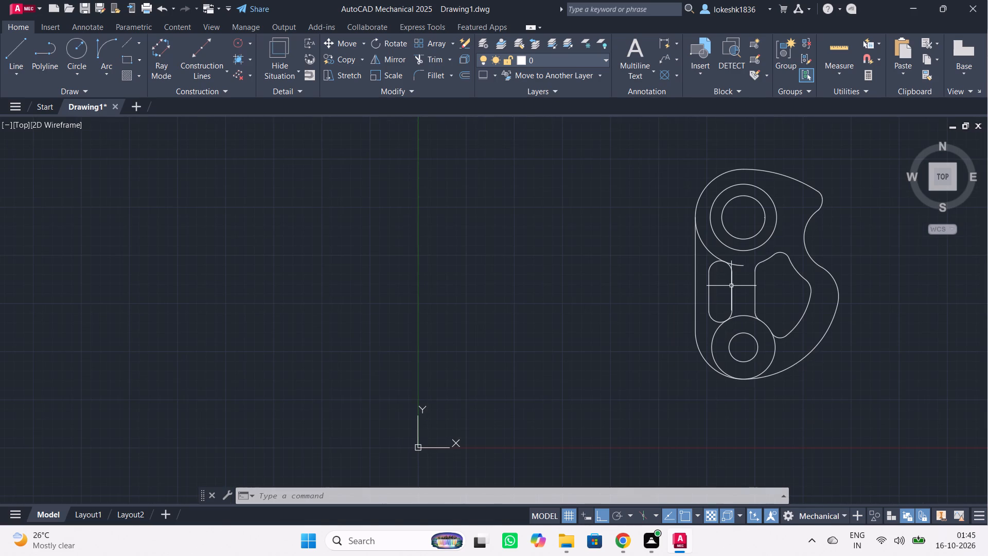
pyautogui.scroll(-1, 732, 286)
pyautogui.scroll(1, 732, 286)
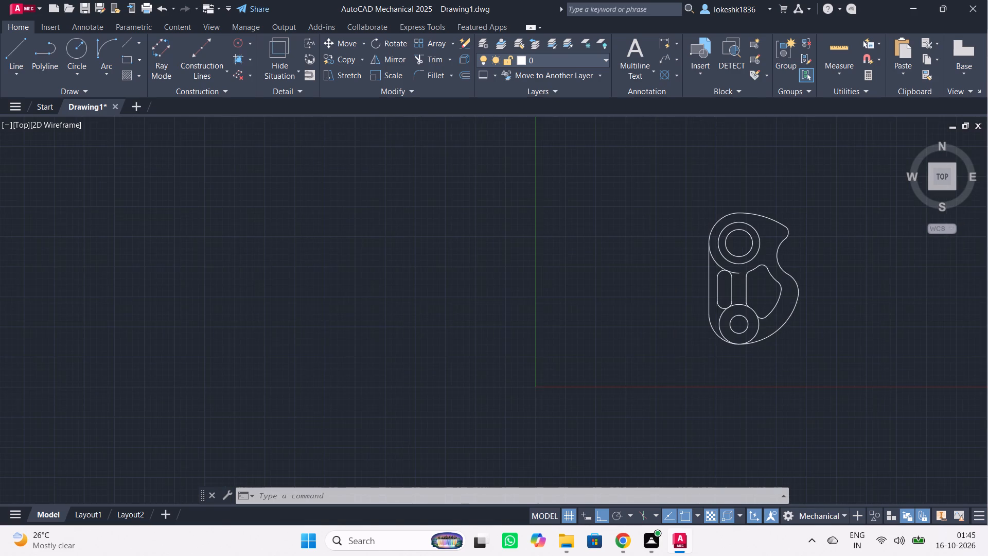
# Examine the loose end of the arc below the upper circles, where it meets the top of the slot.
pyautogui.scroll(-1, 736, 294)
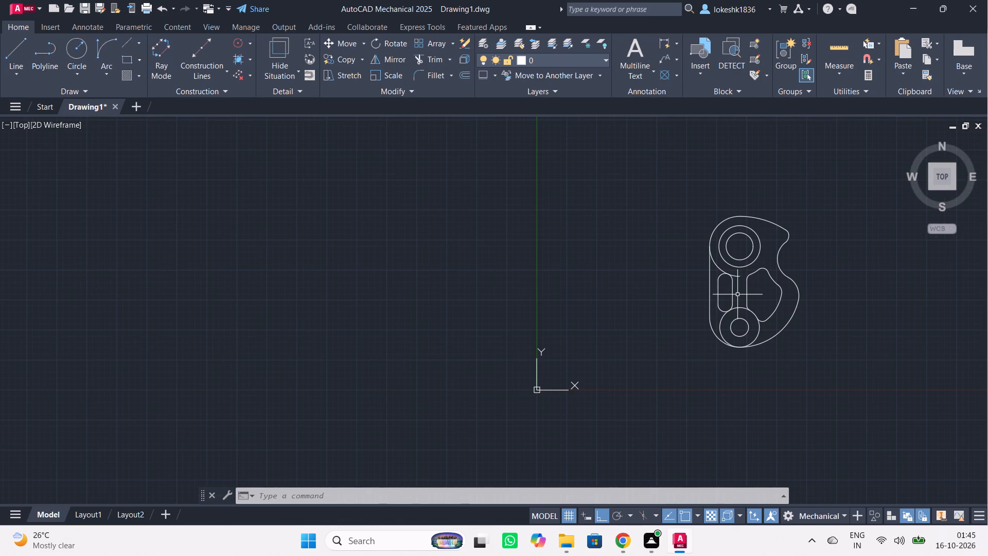
pyautogui.scroll(2, 743, 288)
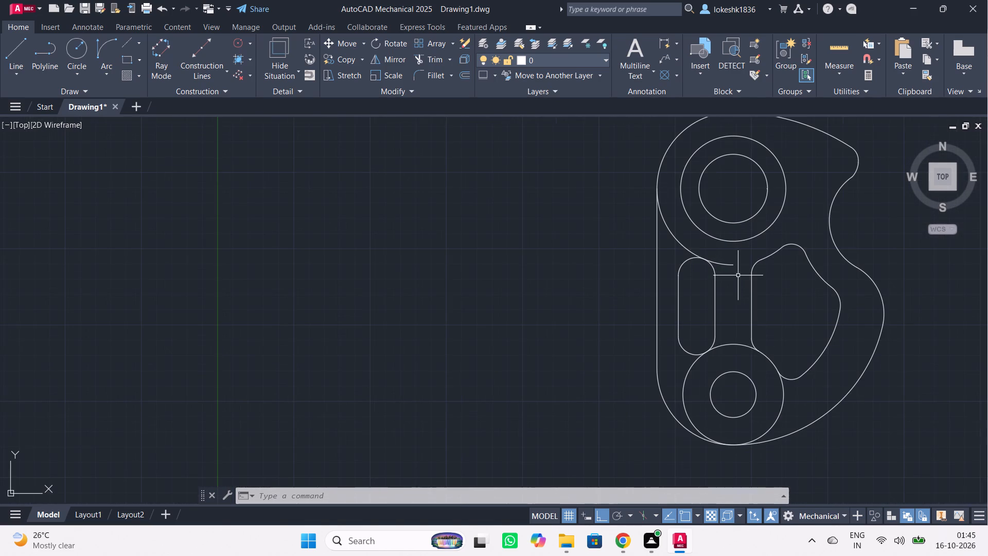
pyautogui.scroll(2, 743, 271)
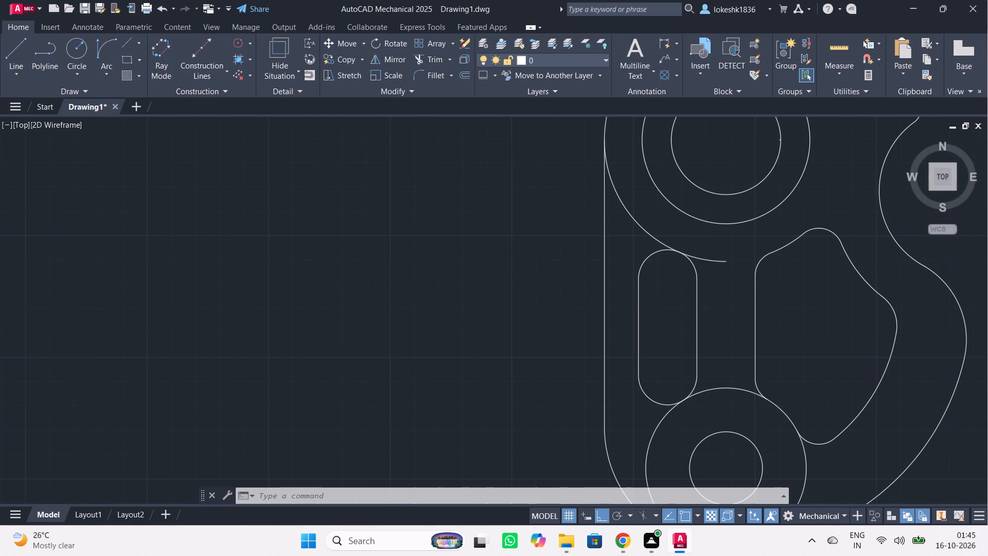
pyautogui.scroll(1, 751, 252)
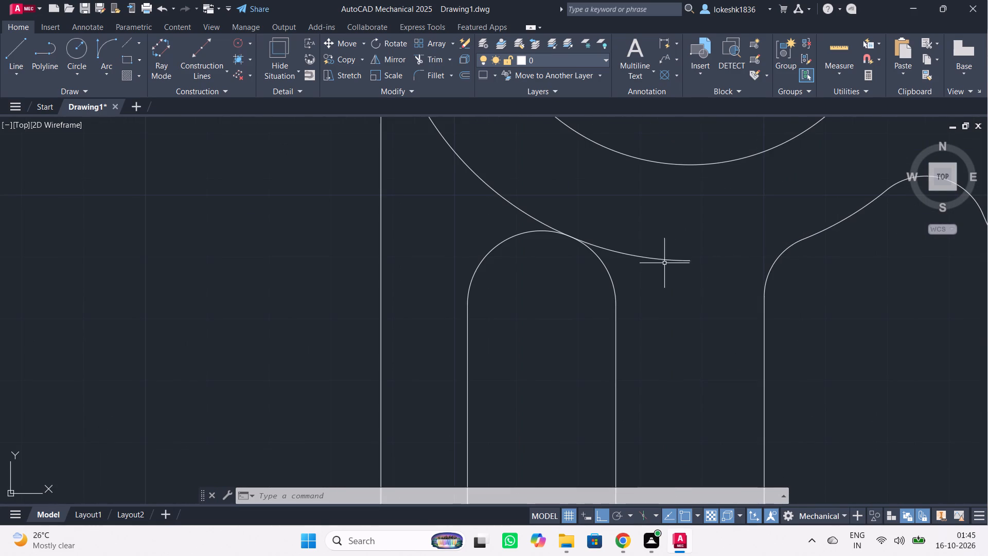
pyautogui.click(660, 293)
pyautogui.click(662, 237)
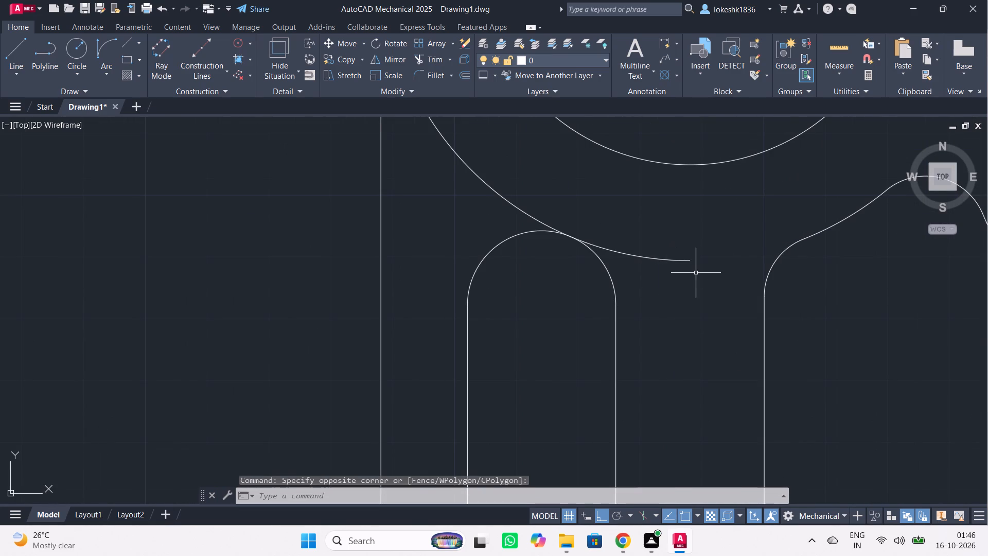
pyautogui.click(696, 273)
pyautogui.click(665, 279)
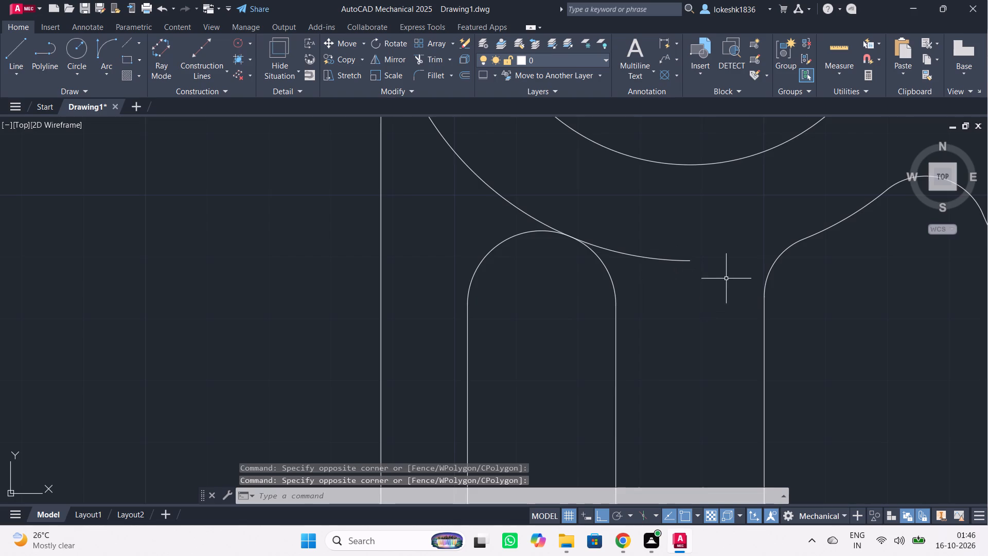
# Examine the whole profile, from the upper circles and nose to the slot, inner cutout and lower circles.
pyautogui.scroll(-1, 728, 277)
pyautogui.scroll(3, 736, 277)
pyautogui.scroll(-7, 757, 281)
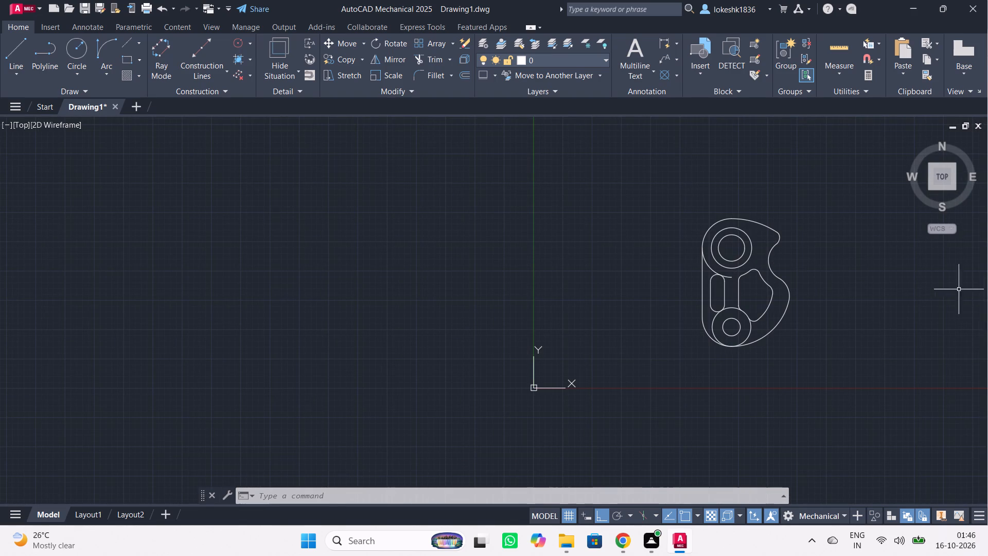
pyautogui.scroll(3, 812, 293)
pyautogui.scroll(-1, 808, 273)
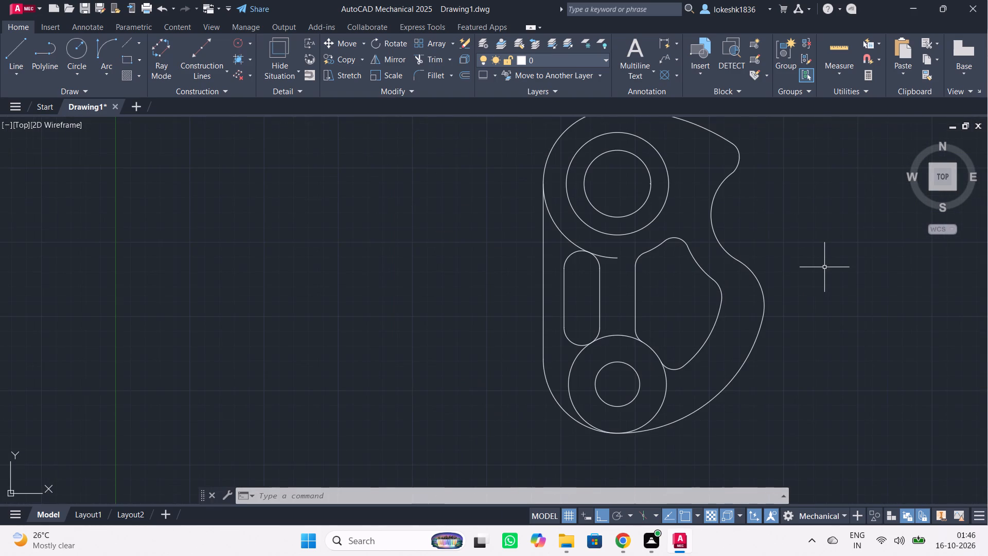
pyautogui.scroll(-1, 824, 270)
pyautogui.moveTo(824, 278); pyautogui.dragTo(837, 242, button='middle')
pyautogui.scroll(-1, 831, 241)
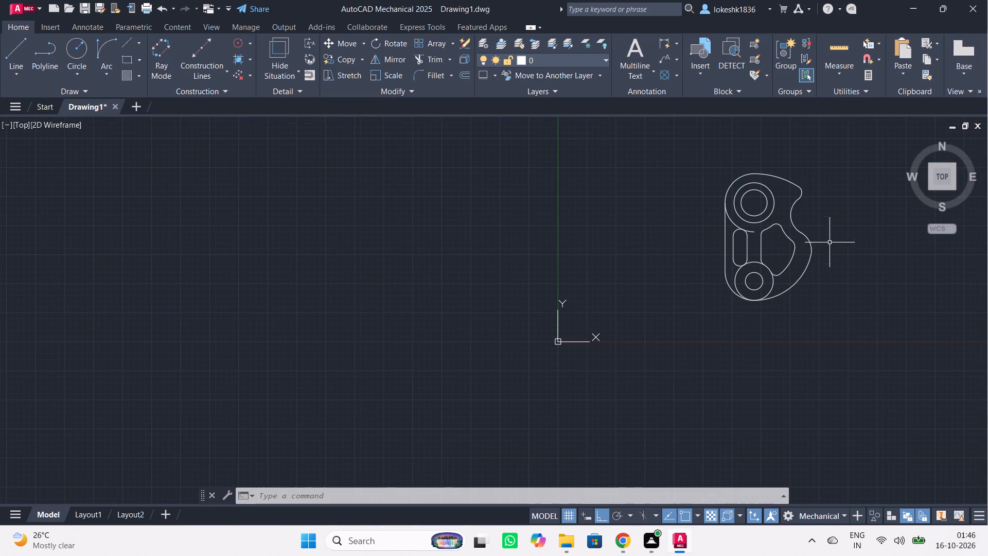
pyautogui.scroll(1, 833, 245)
pyautogui.scroll(-1, 833, 245)
pyautogui.scroll(1, 833, 245)
pyautogui.scroll(-1, 832, 244)
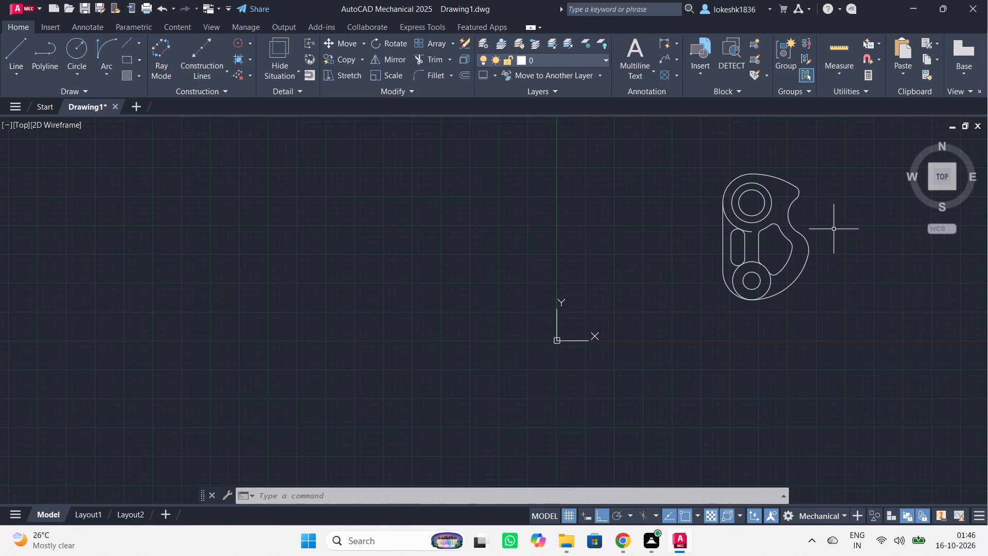
pyautogui.moveTo(836, 228); pyautogui.dragTo(718, 285, button='middle')
pyautogui.scroll(2, 728, 279)
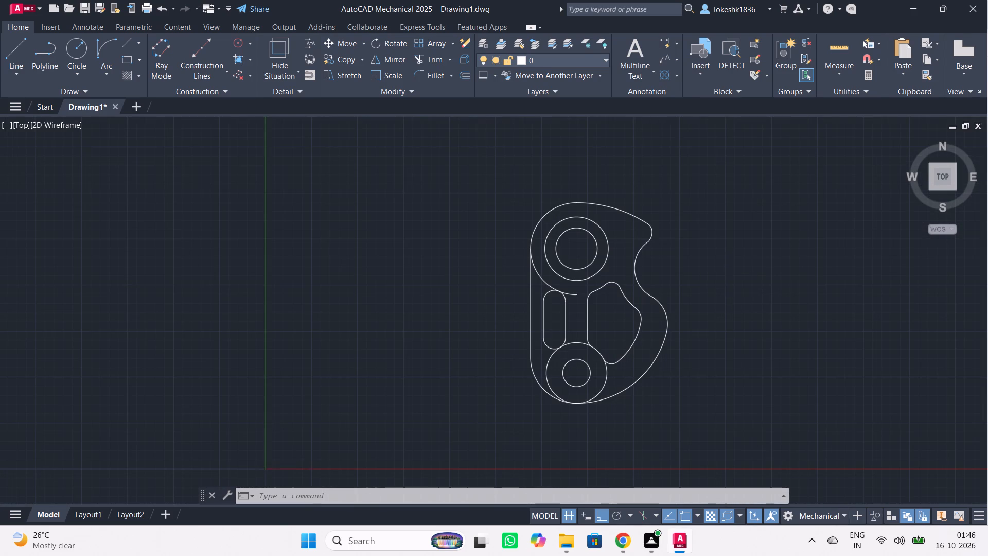
pyautogui.scroll(1, 678, 275)
pyautogui.scroll(-2, 678, 275)
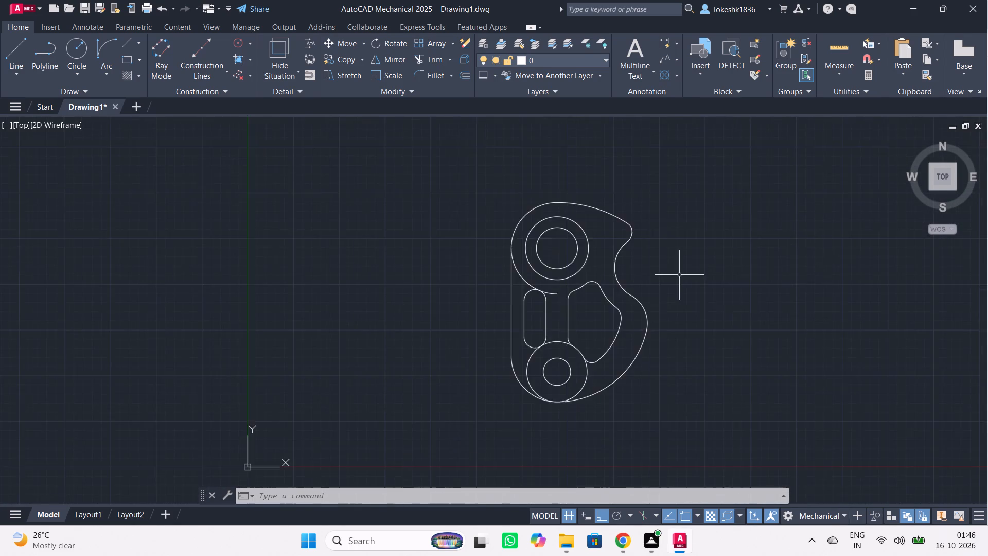
pyautogui.scroll(-1, 682, 274)
pyautogui.scroll(3, 661, 276)
pyautogui.scroll(2, 533, 275)
pyautogui.scroll(-1, 642, 255)
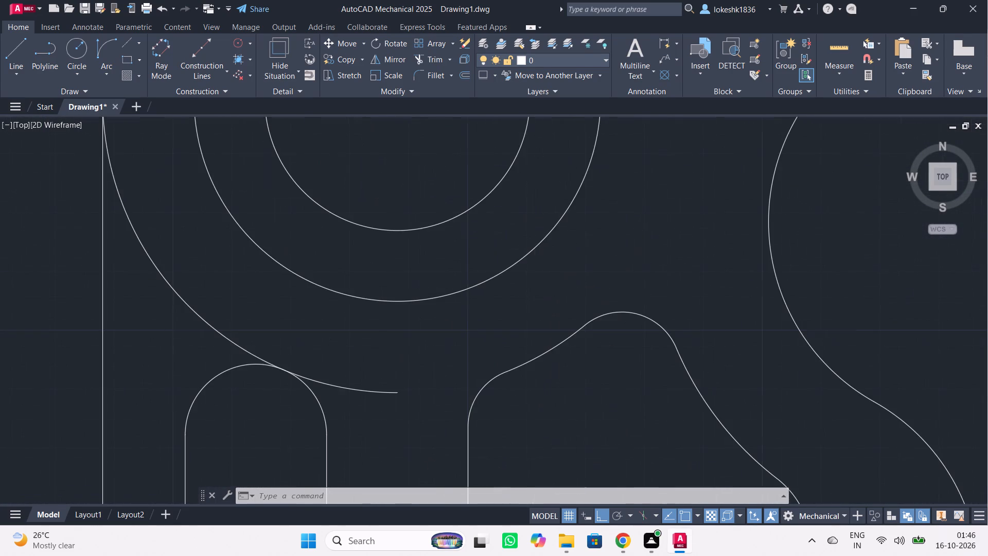
pyautogui.scroll(-3, 640, 236)
pyautogui.scroll(1, 650, 314)
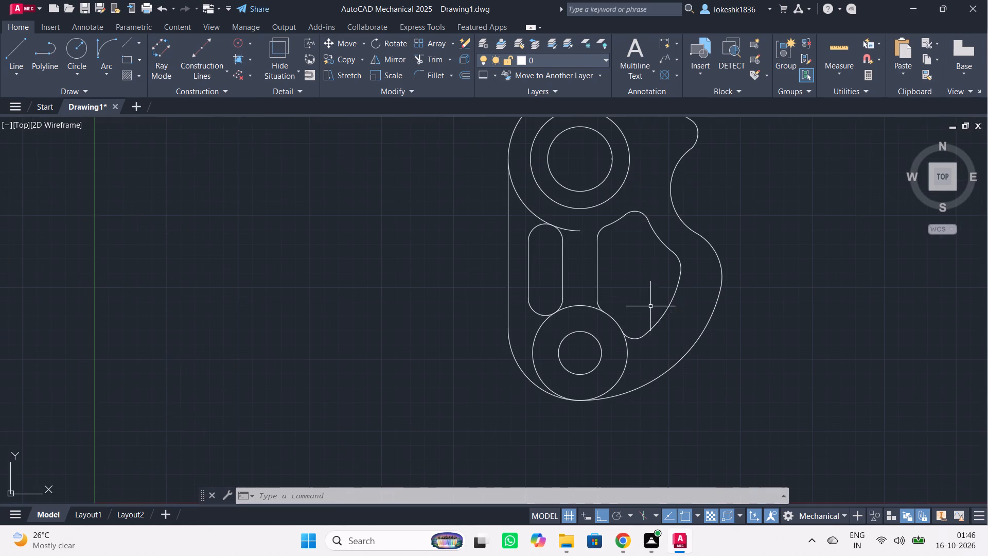
pyautogui.scroll(-1, 593, 322)
pyautogui.scroll(2, 592, 314)
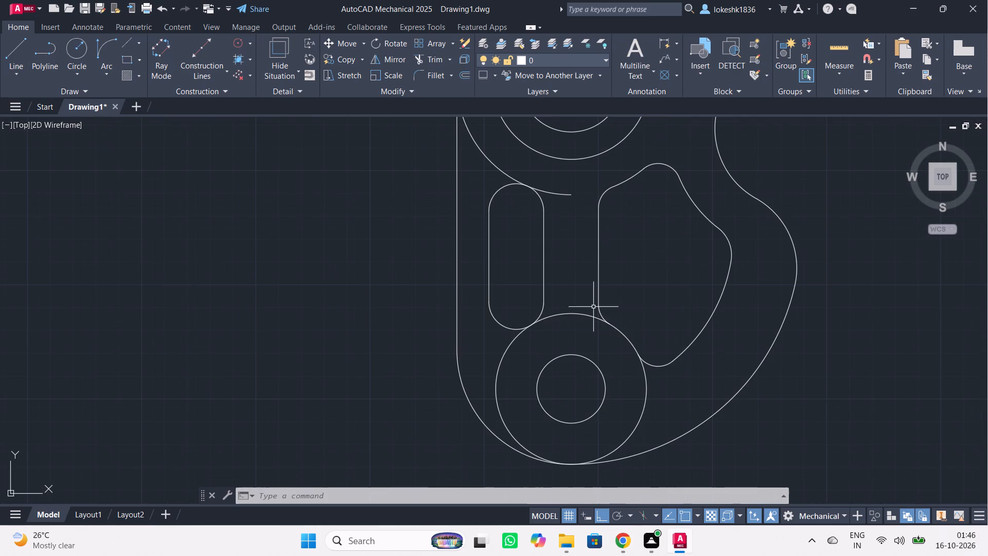
pyautogui.scroll(-2, 594, 306)
pyautogui.scroll(1, 595, 303)
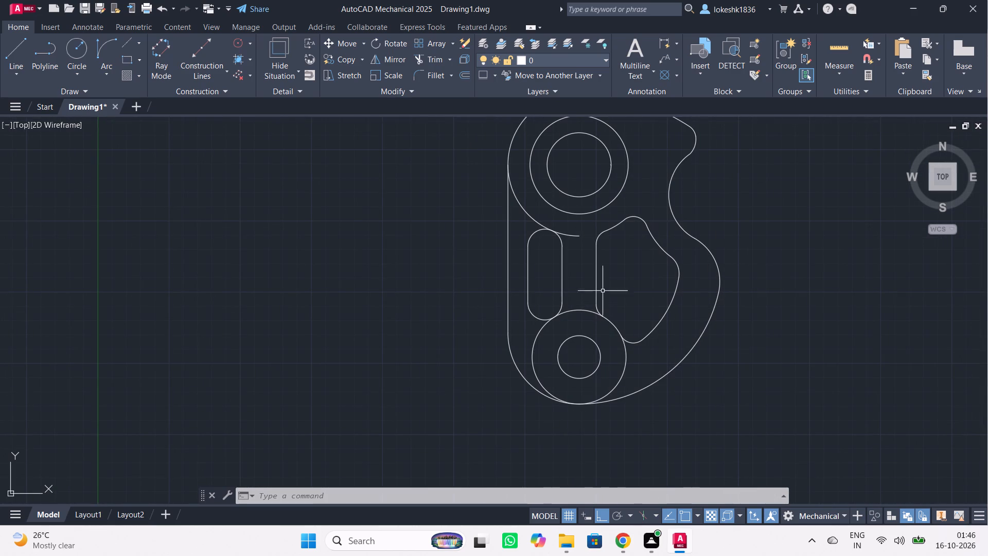
pyautogui.moveTo(650, 280); pyautogui.dragTo(649, 324, button='middle')
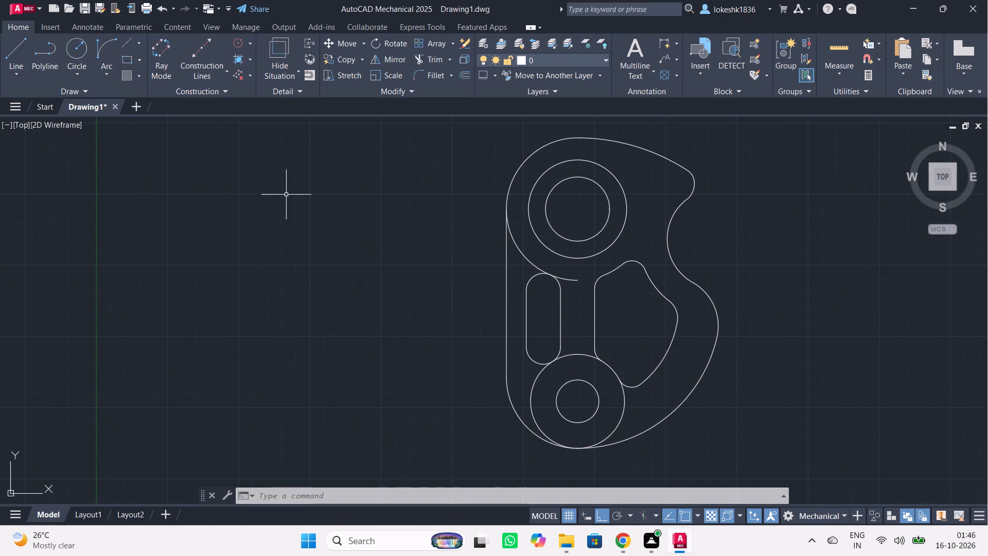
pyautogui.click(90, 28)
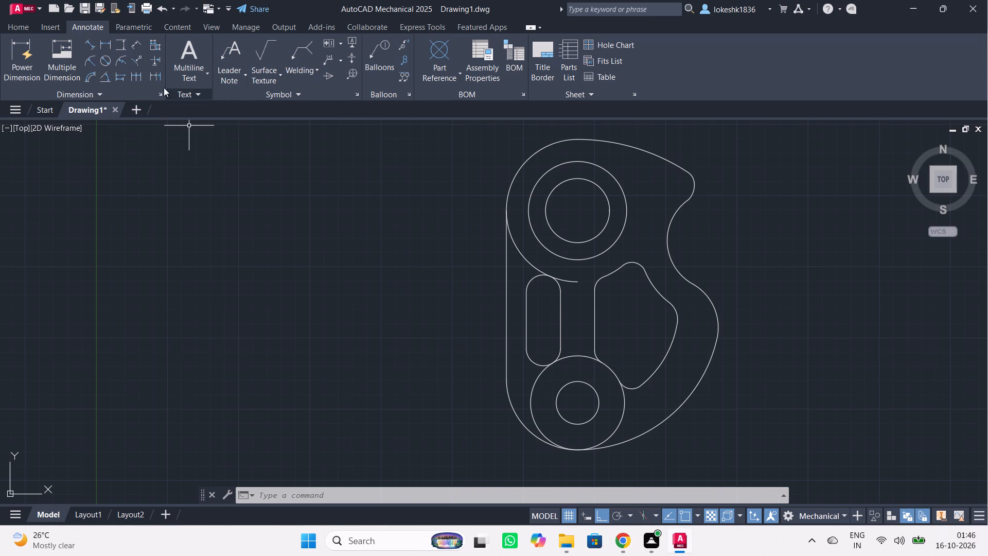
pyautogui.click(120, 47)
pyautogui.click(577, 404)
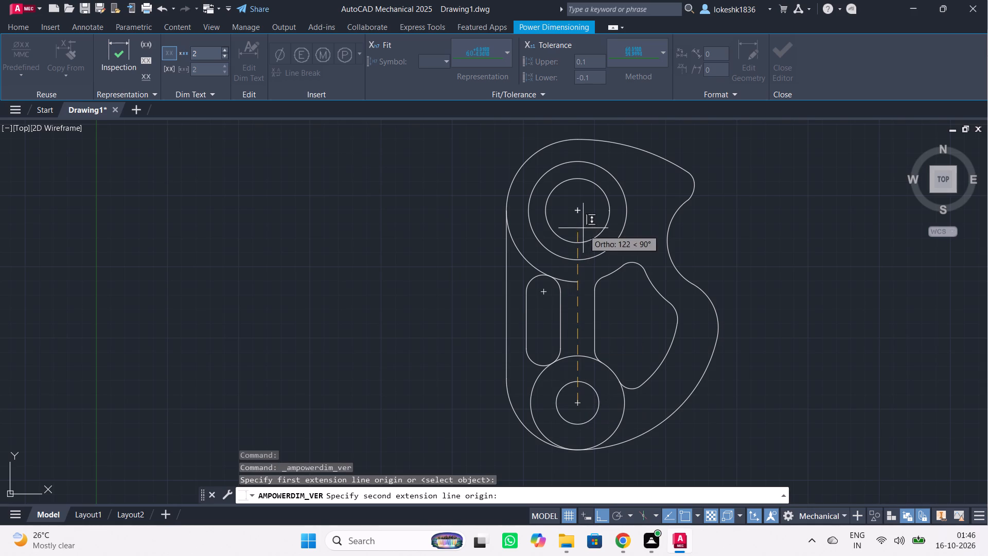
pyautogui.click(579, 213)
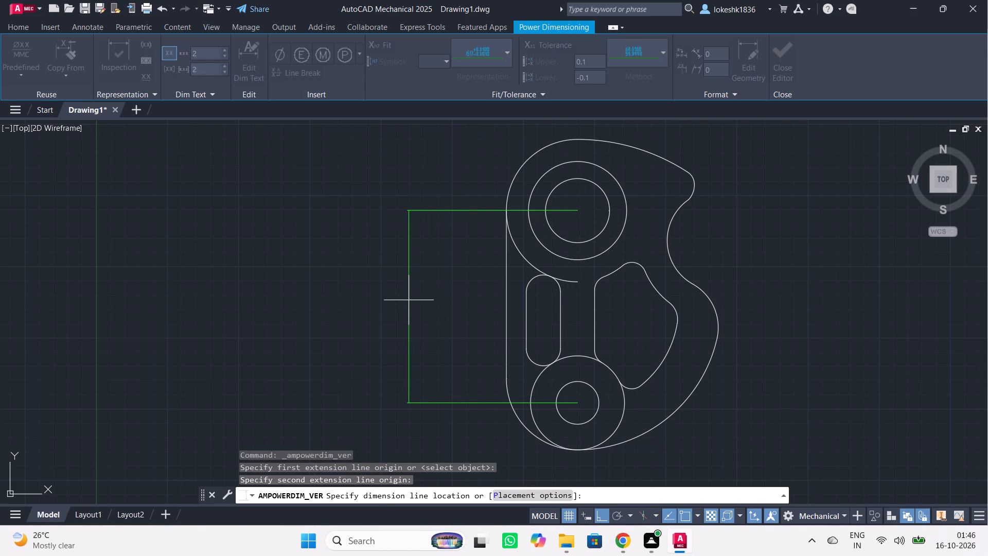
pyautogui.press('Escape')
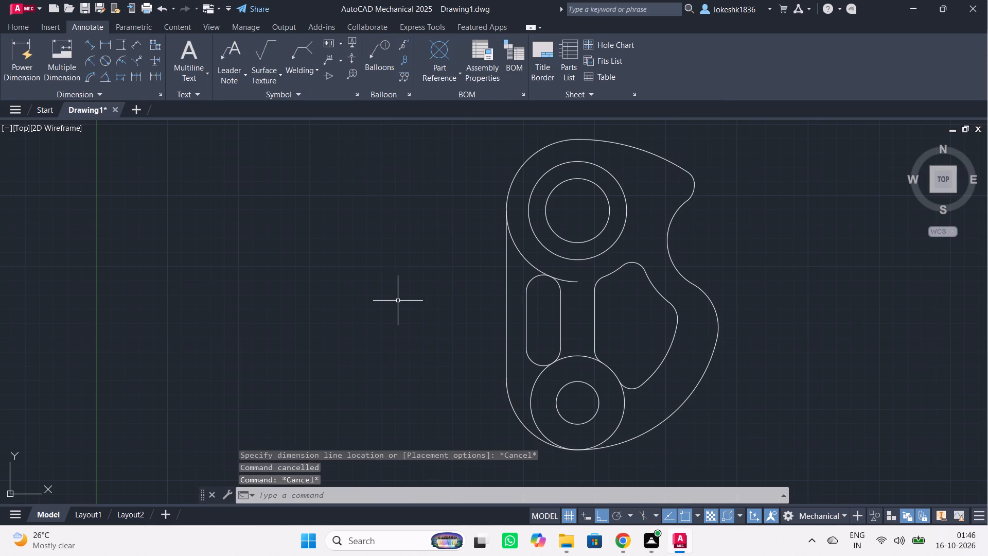
# Modify the AM_ISO dimension style so that its text colour is ByBlock.
pyautogui.write('dim')
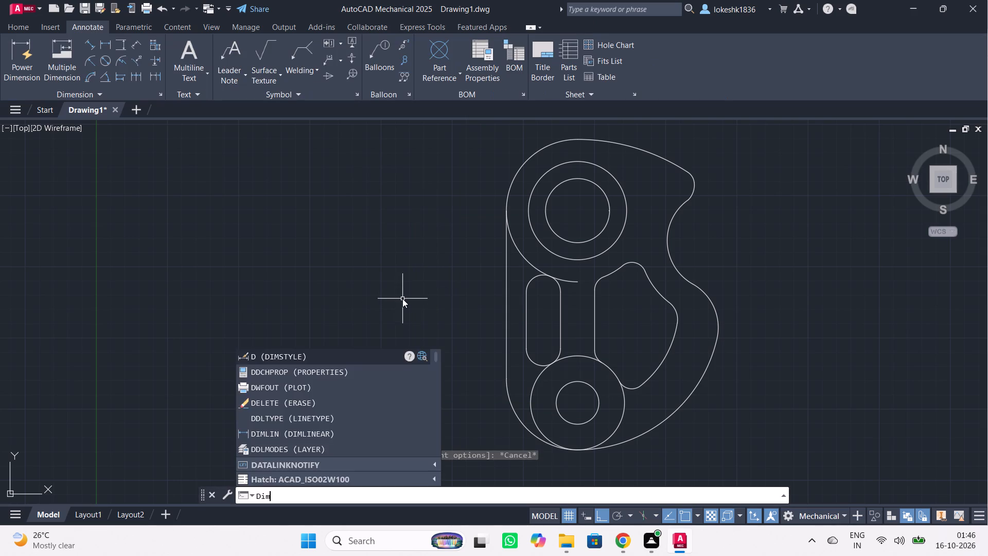
pyautogui.click(304, 384)
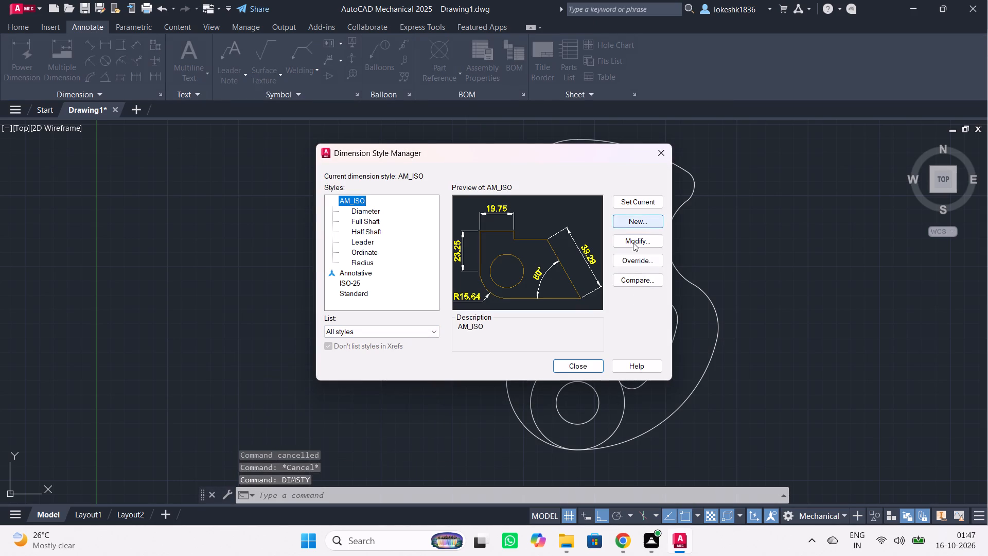
pyautogui.click(632, 241)
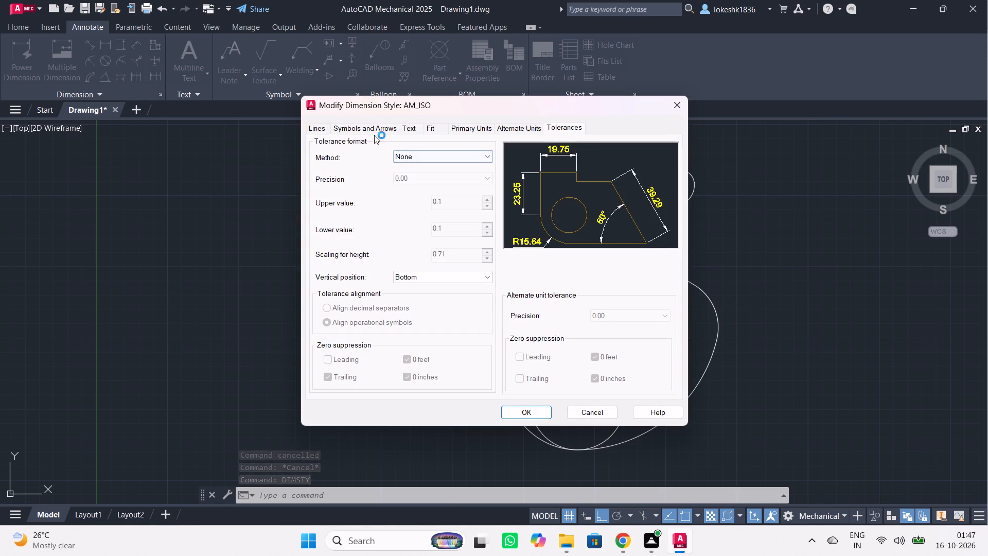
pyautogui.click(417, 128)
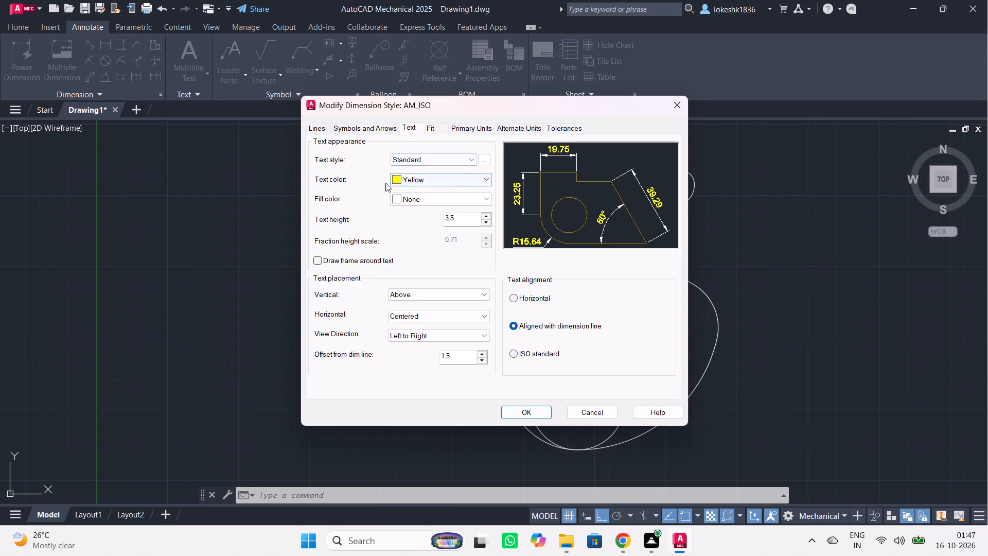
pyautogui.click(398, 181)
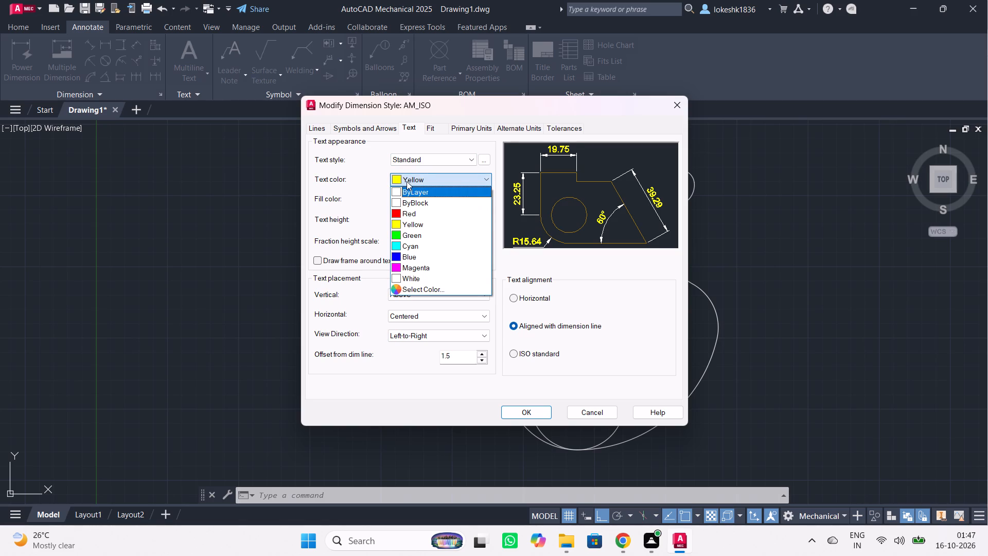
pyautogui.click(415, 209)
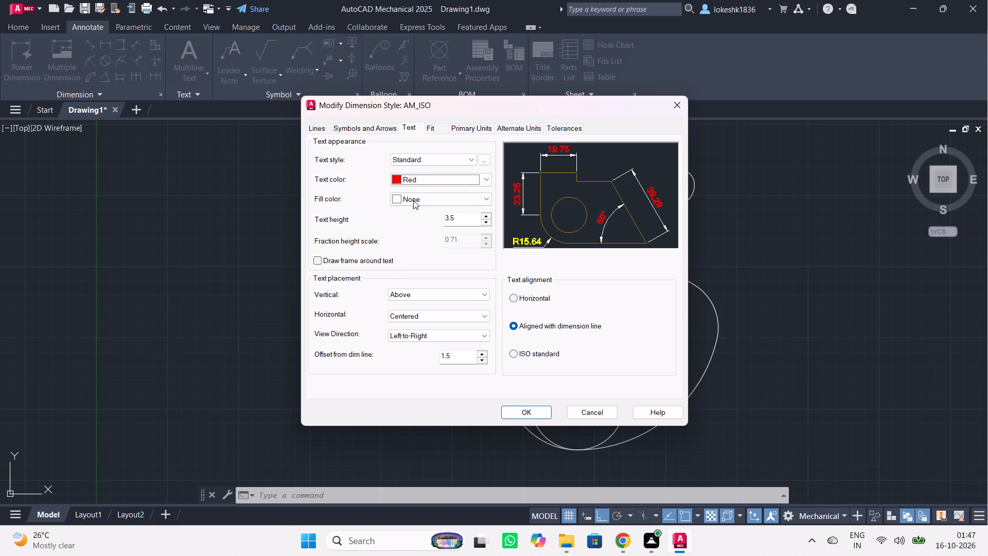
pyautogui.click(430, 182)
pyautogui.click(415, 200)
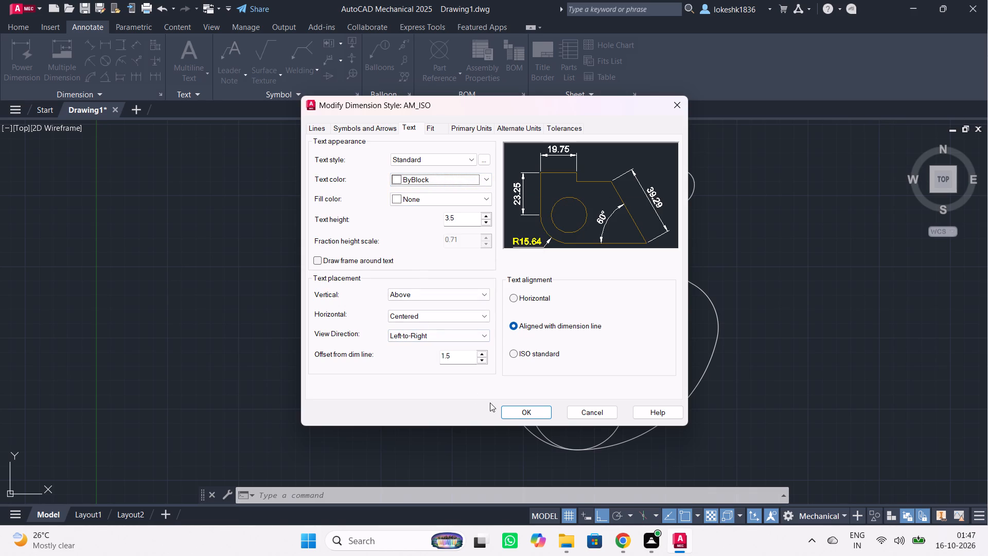
pyautogui.click(528, 411)
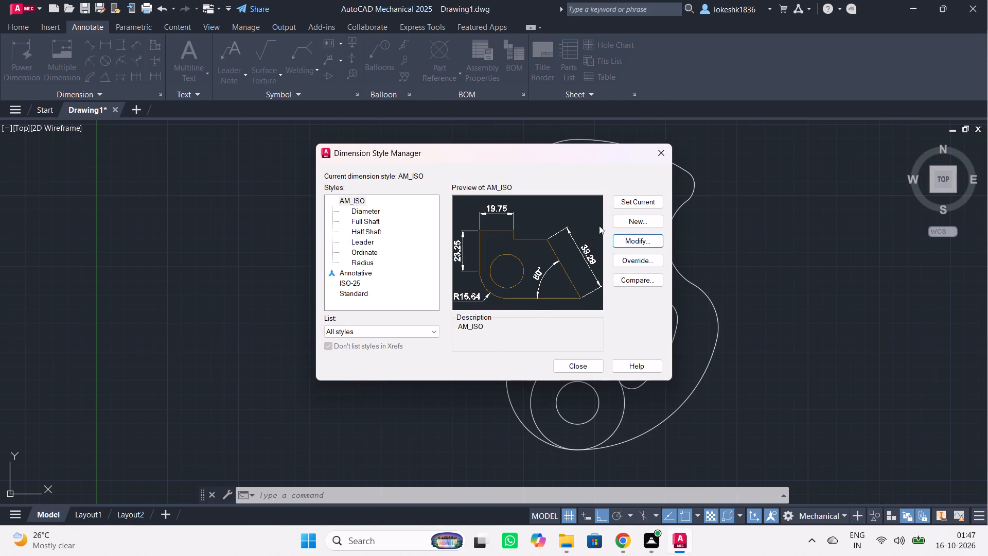
pyautogui.click(661, 154)
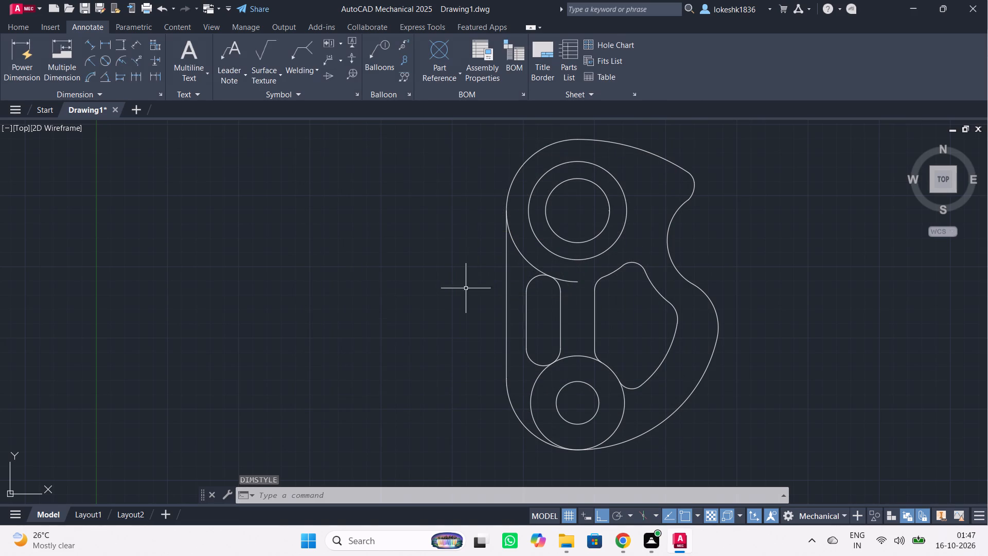
# Add a vertical dimension between the lower and upper circle centres, placed outside the profile's straight vertical edge.
pyautogui.click(118, 42)
pyautogui.click(576, 404)
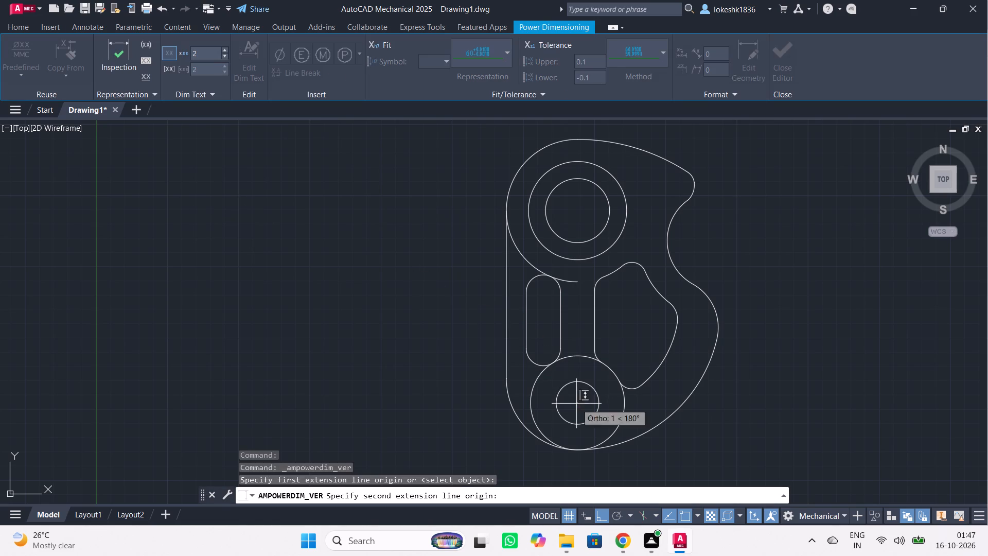
pyautogui.click(576, 212)
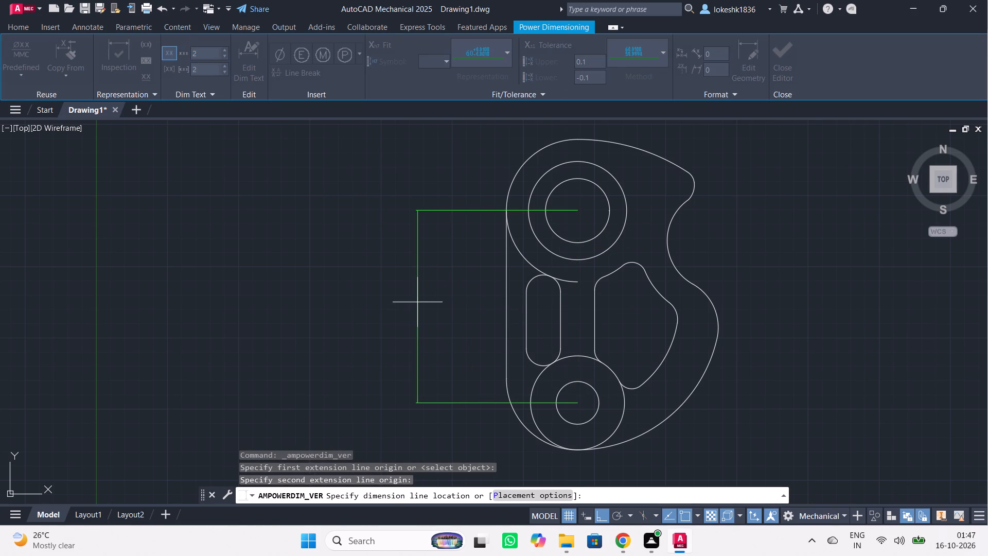
pyautogui.click(417, 302)
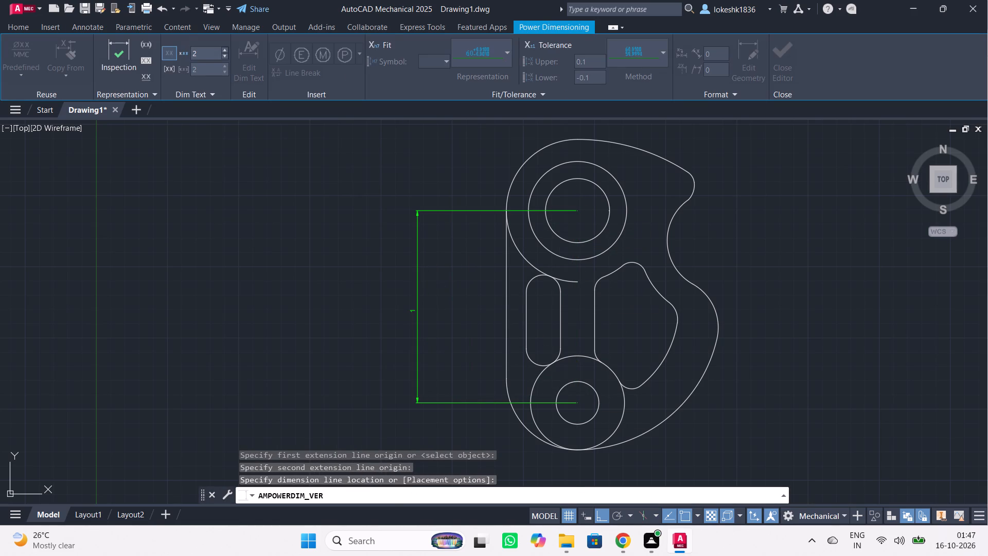
# Add a vertical dimension from the upper circles' centre to the centre of the nose arc, with Ortho off, placed outside the nose.
pyautogui.click(300, 244)
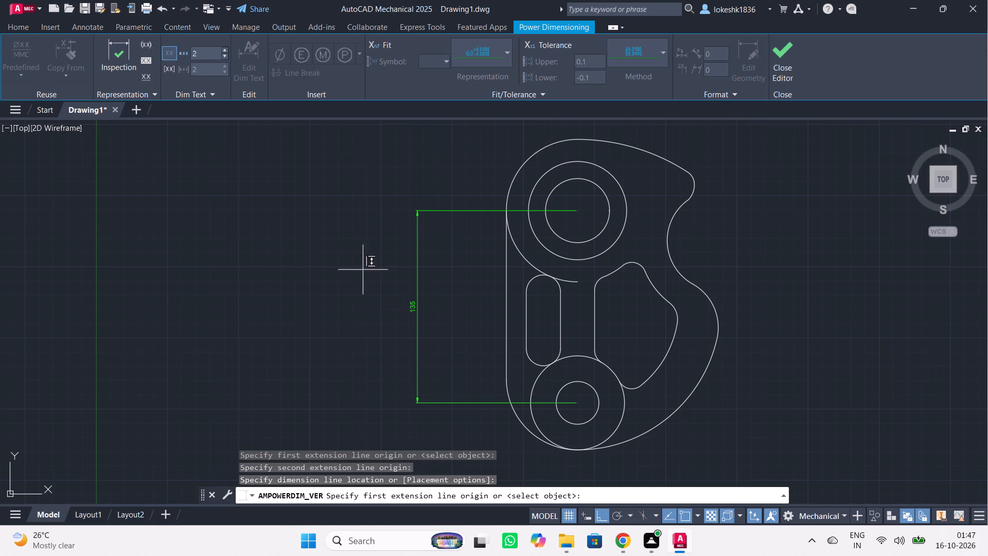
pyautogui.scroll(3, 410, 305)
pyautogui.scroll(-2, 404, 284)
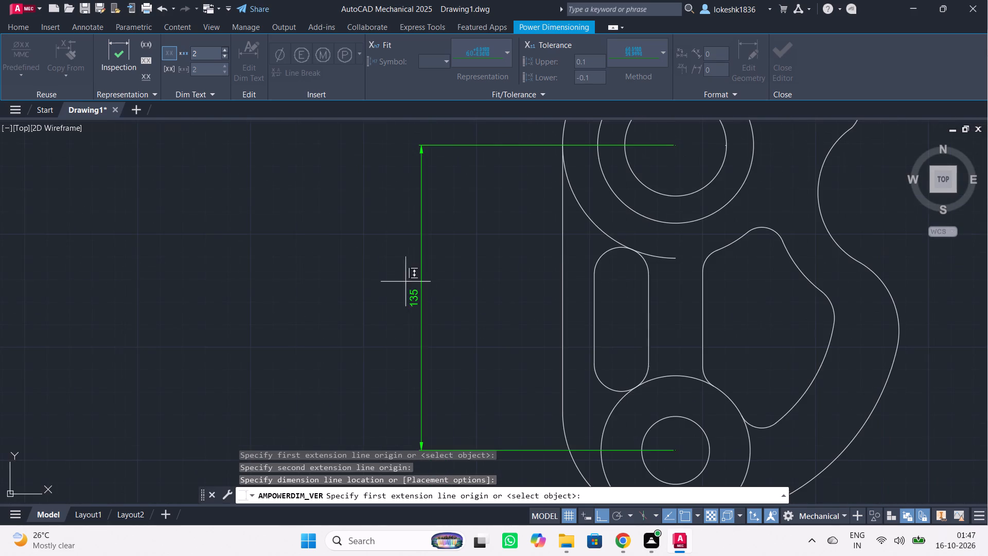
pyautogui.scroll(-1, 413, 274)
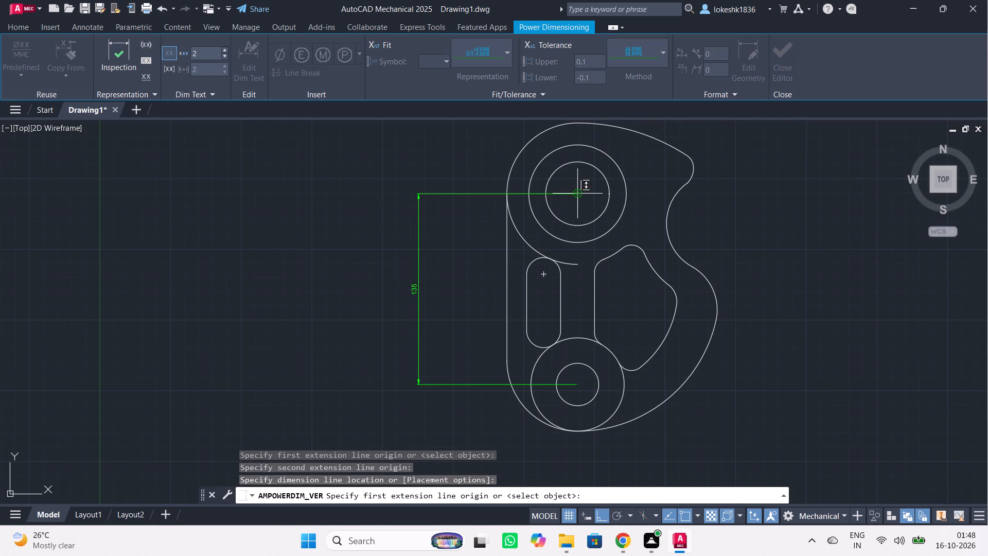
pyautogui.click(577, 195)
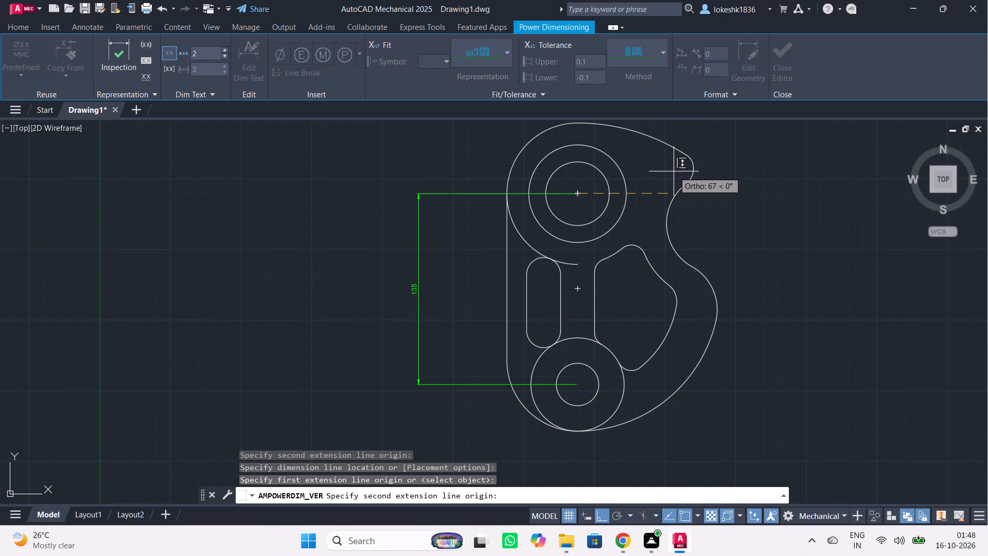
pyautogui.click(601, 511)
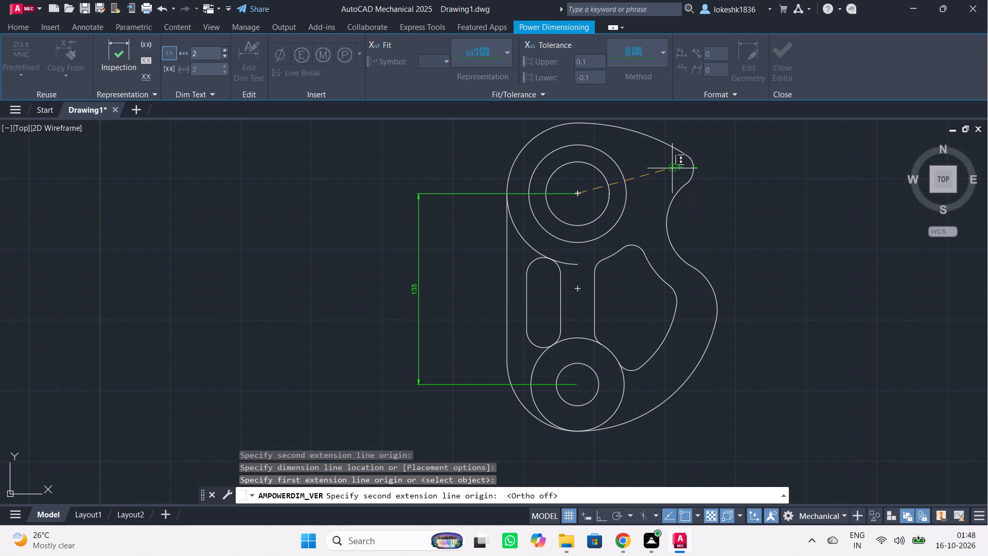
pyautogui.click(670, 170)
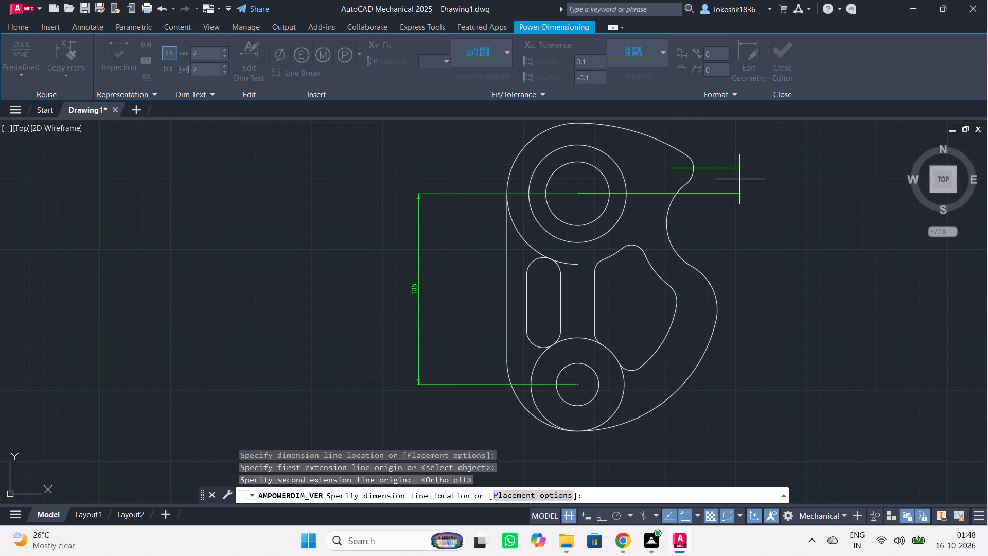
pyautogui.click(764, 179)
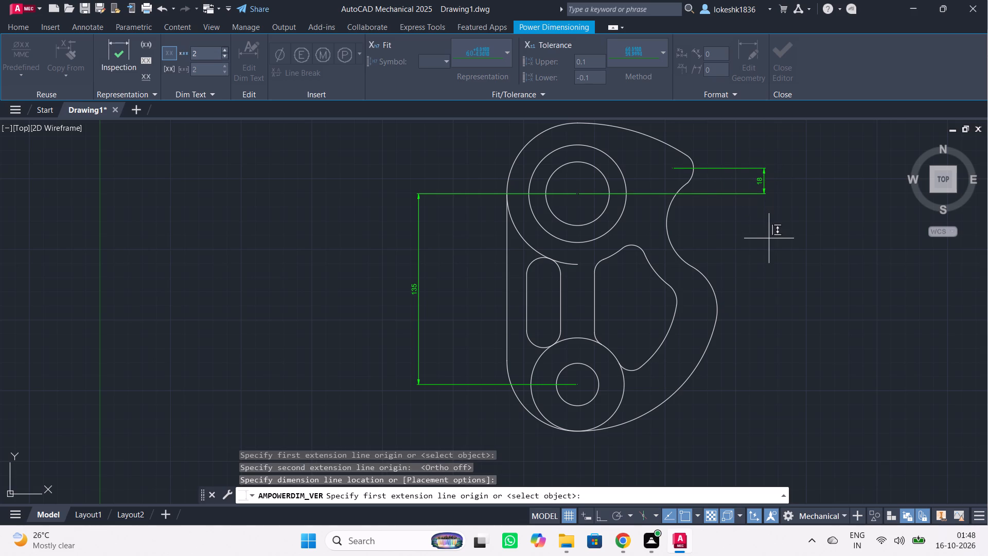
# Add a vertical dimension from the centre of the concave arc below the nose to the upper circles' centre, in line with the previous dimension.
pyautogui.click(717, 224)
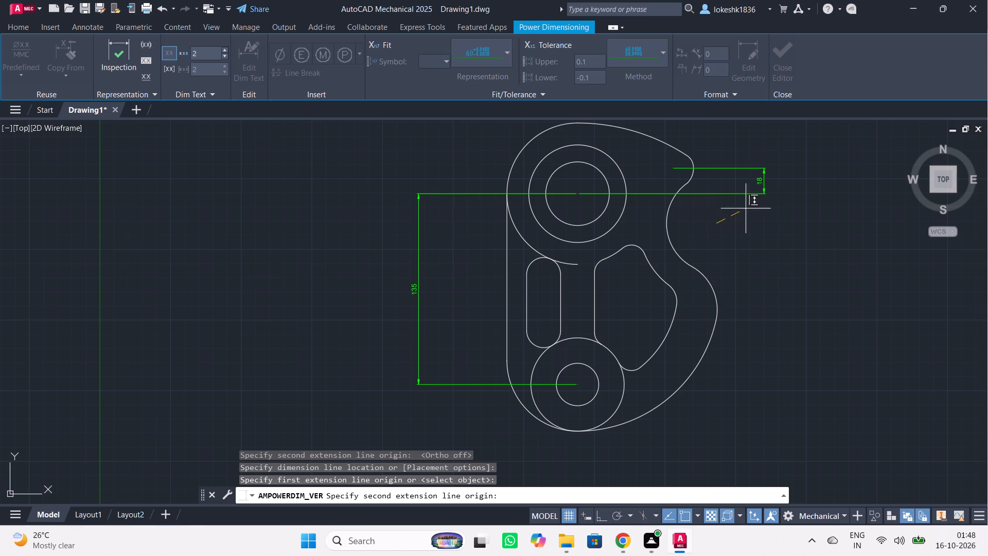
pyautogui.click(575, 195)
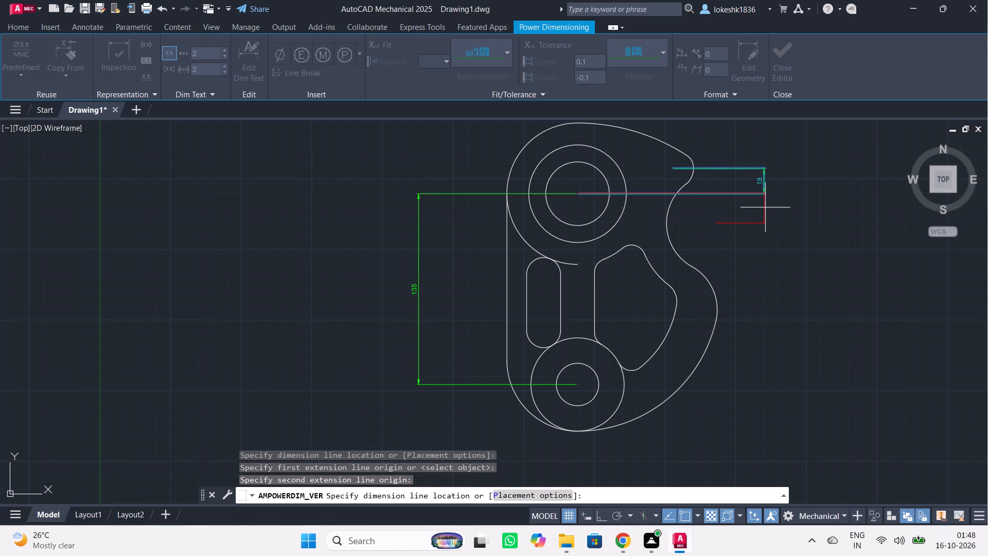
pyautogui.click(763, 205)
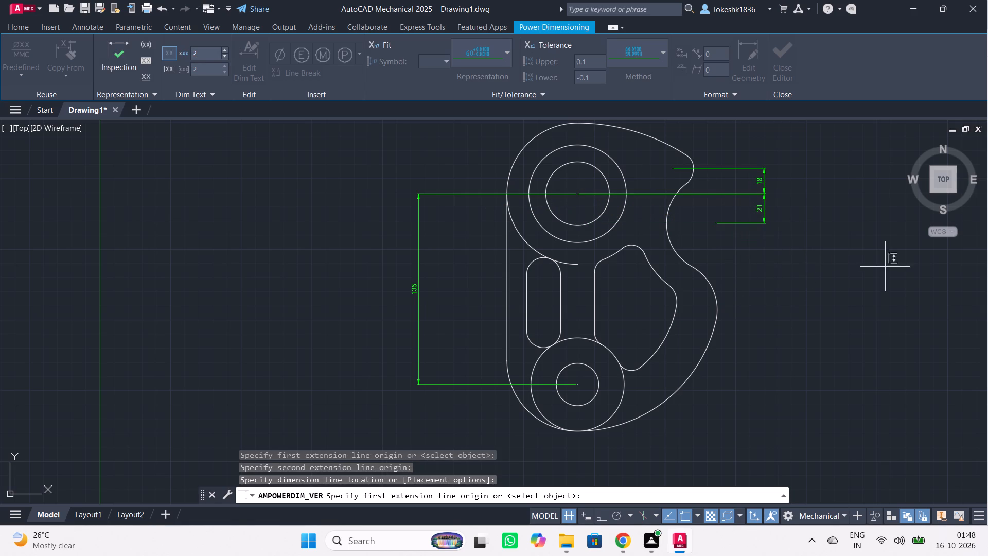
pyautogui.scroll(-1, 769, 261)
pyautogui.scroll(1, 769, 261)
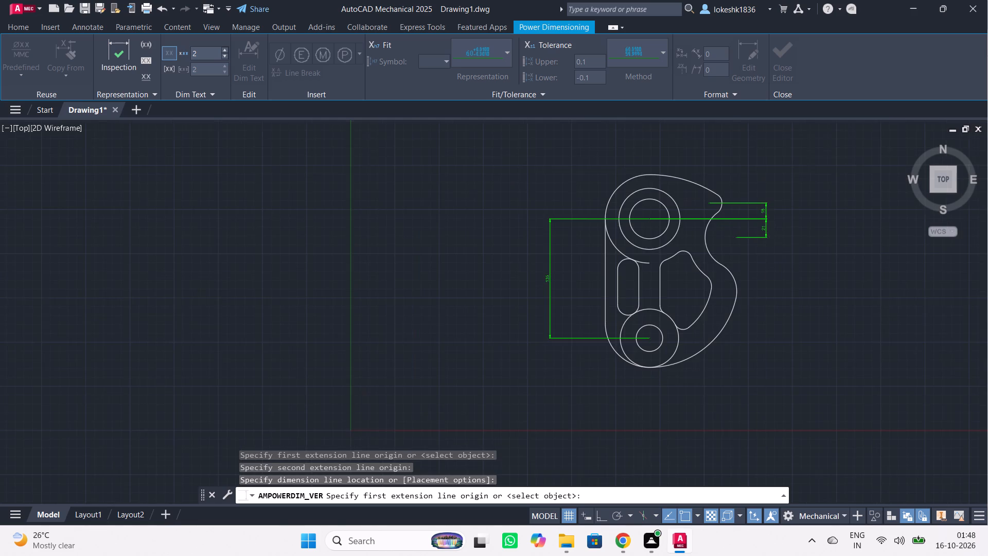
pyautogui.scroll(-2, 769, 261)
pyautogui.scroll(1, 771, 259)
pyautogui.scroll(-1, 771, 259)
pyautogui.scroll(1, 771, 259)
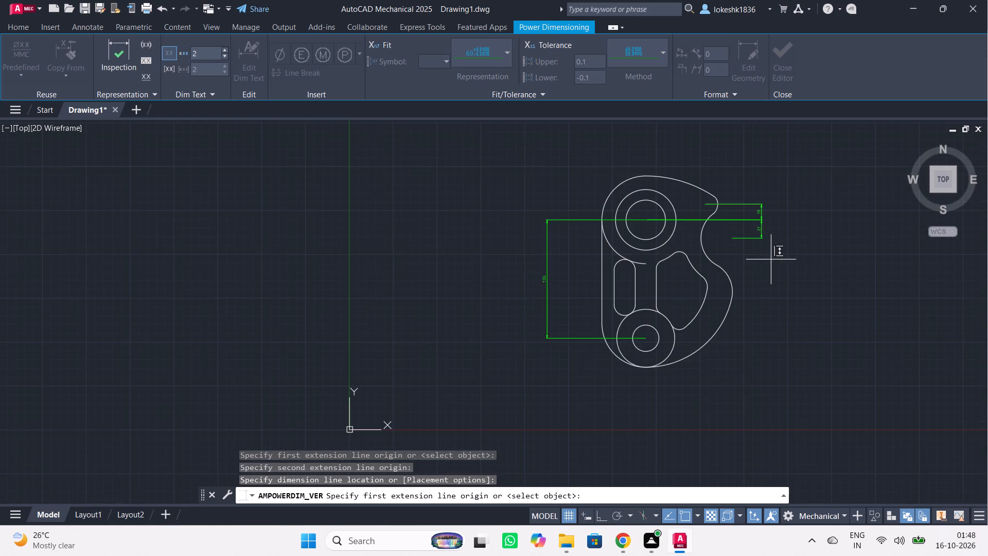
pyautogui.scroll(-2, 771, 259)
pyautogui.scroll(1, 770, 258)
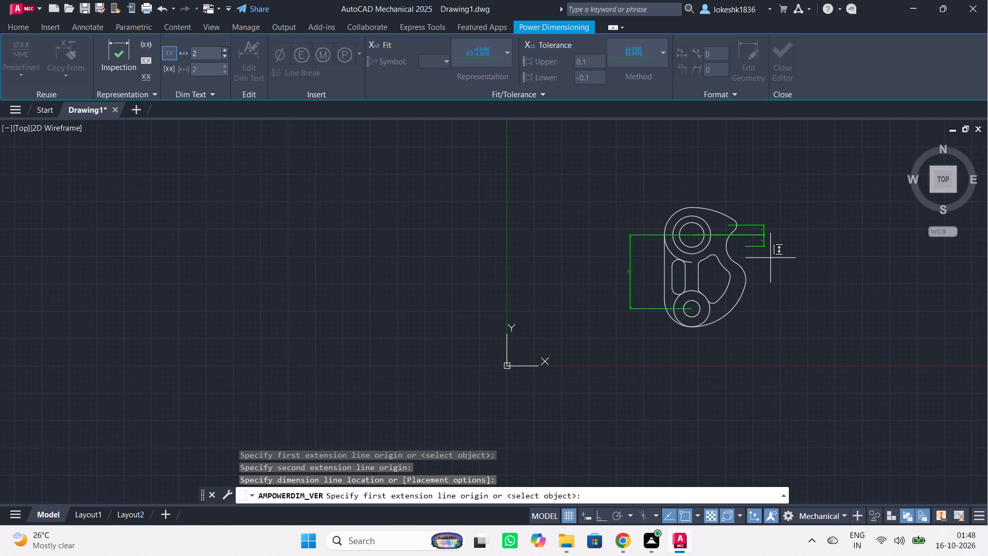
# Add a vertical dimension from the lower circles' centre to the centre of the cutout's large arc, placed inside the overall centre-distance dimension.
pyautogui.scroll(2, 703, 272)
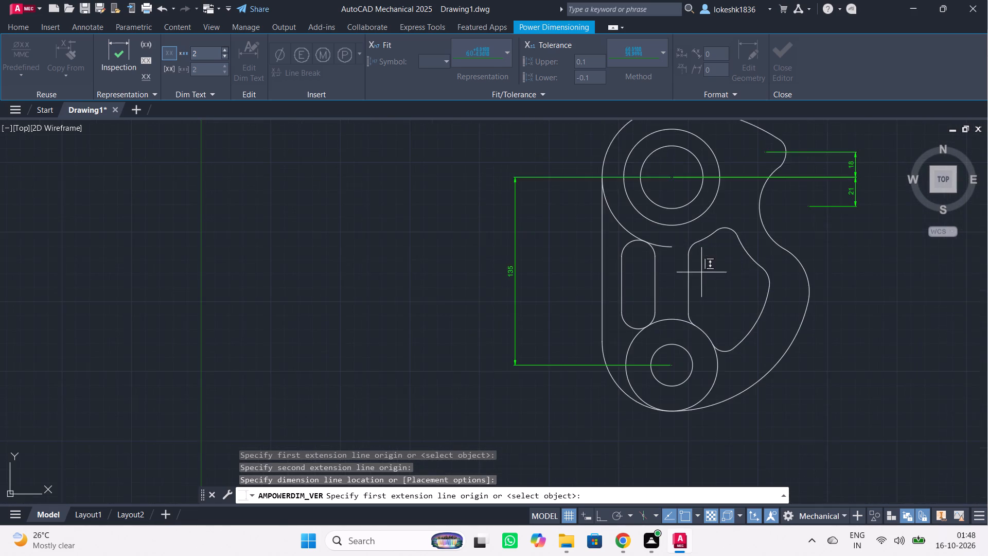
pyautogui.scroll(1, 700, 275)
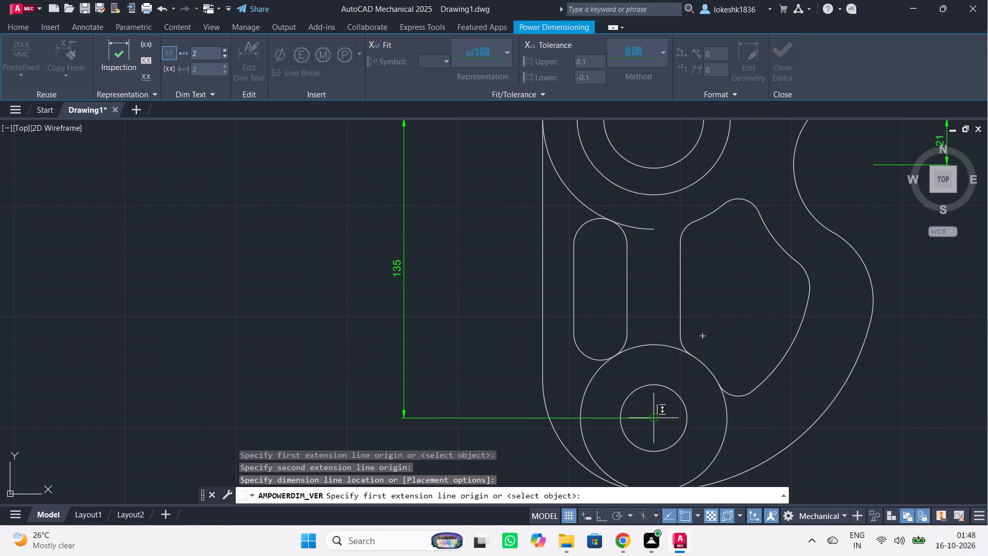
pyautogui.click(650, 416)
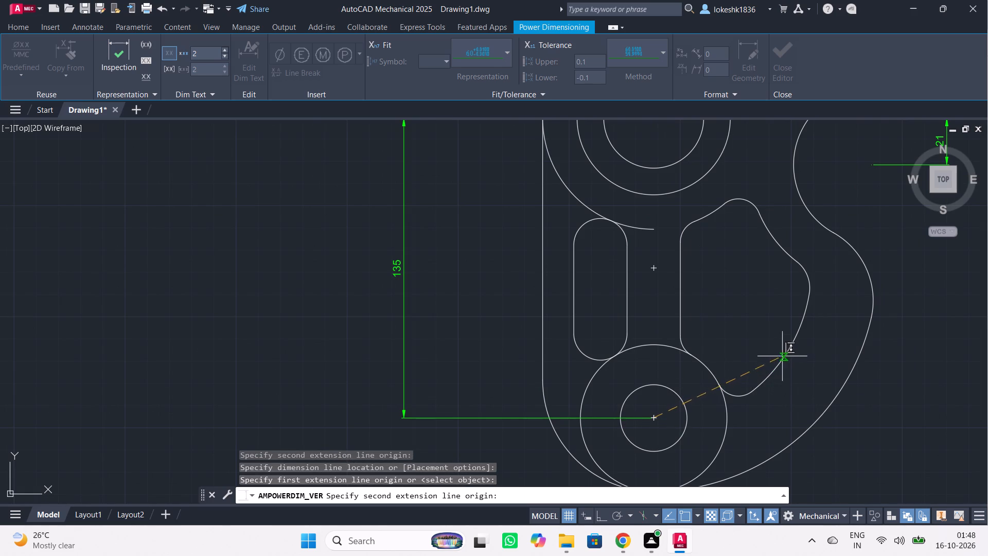
pyautogui.click(655, 268)
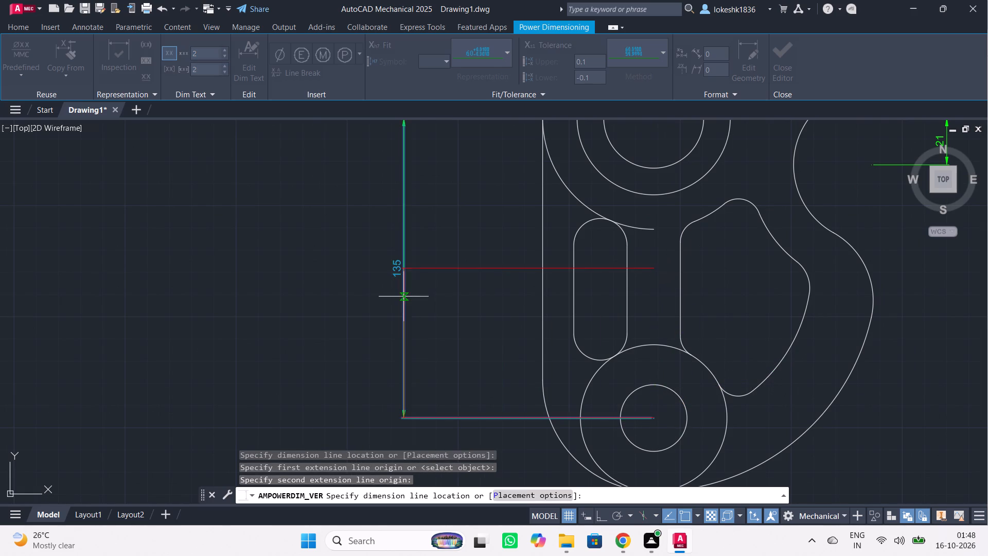
pyautogui.click(453, 301)
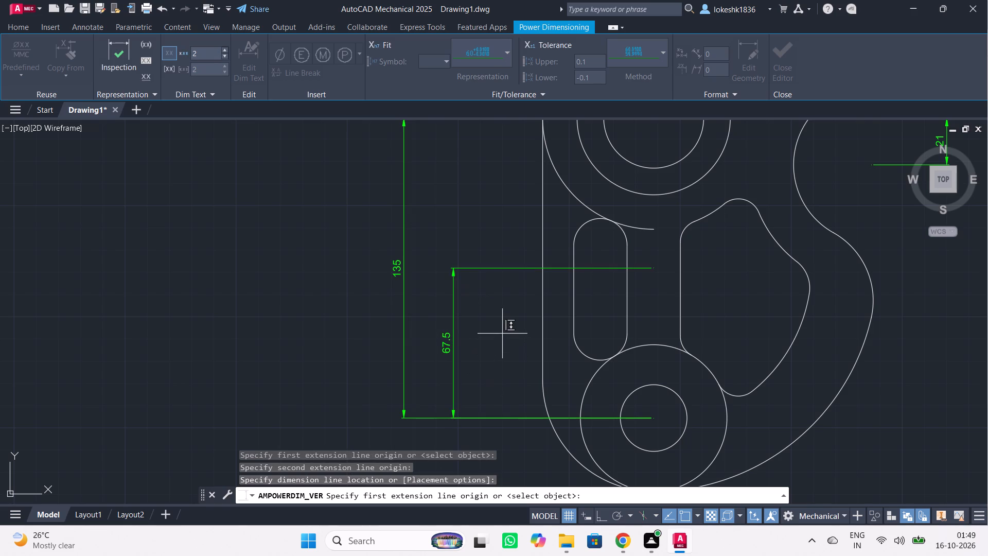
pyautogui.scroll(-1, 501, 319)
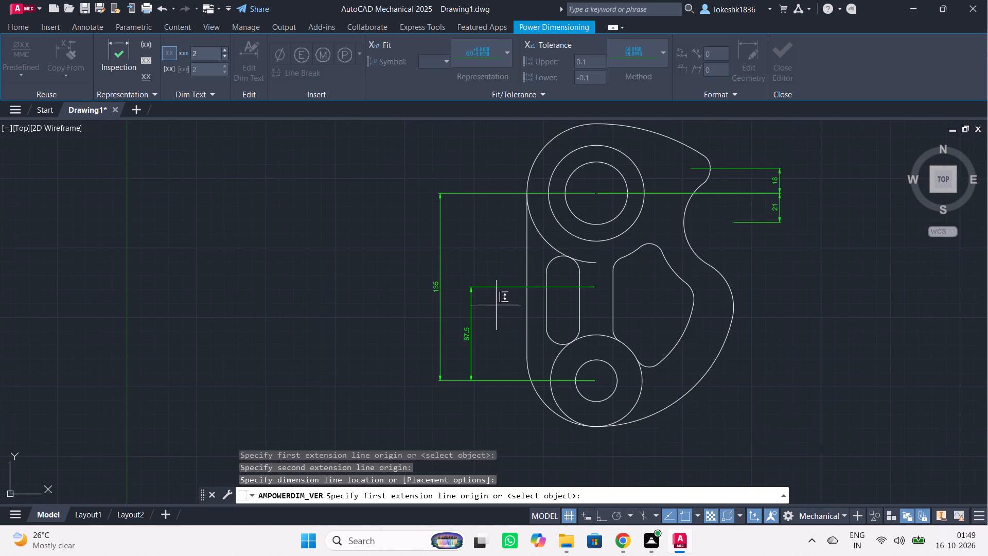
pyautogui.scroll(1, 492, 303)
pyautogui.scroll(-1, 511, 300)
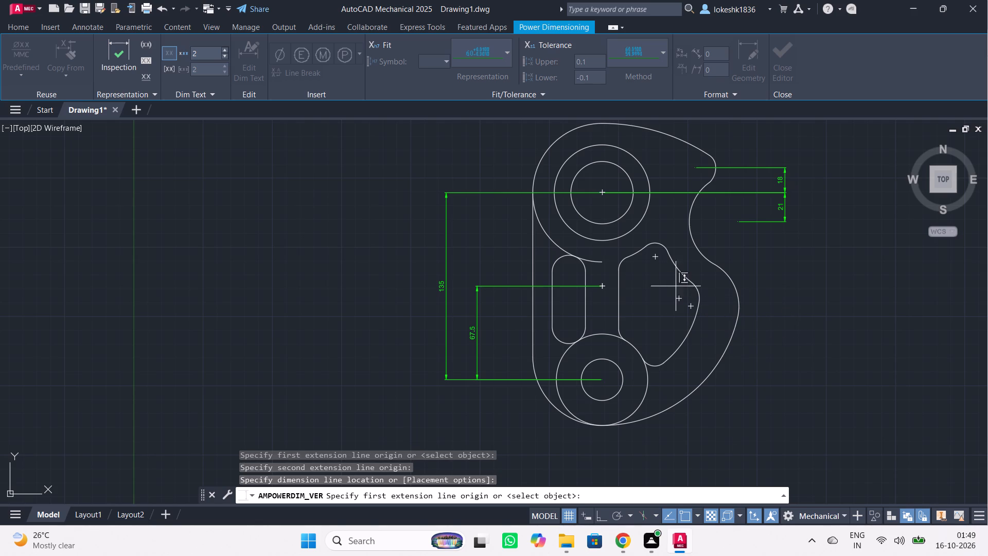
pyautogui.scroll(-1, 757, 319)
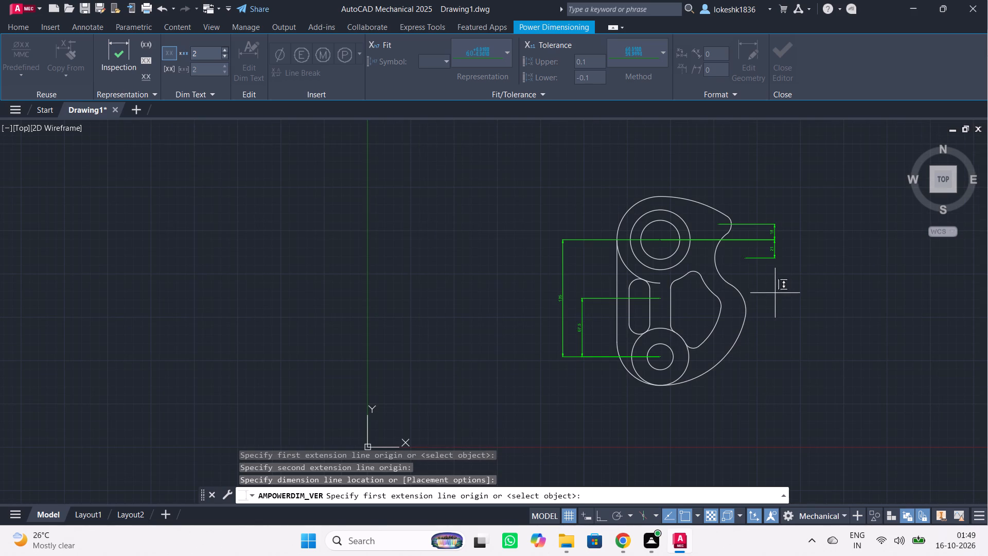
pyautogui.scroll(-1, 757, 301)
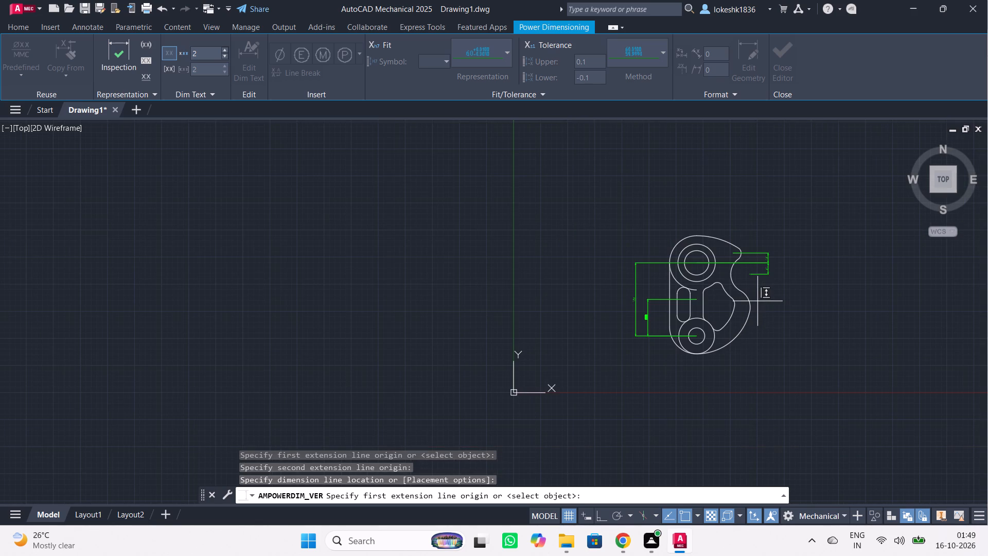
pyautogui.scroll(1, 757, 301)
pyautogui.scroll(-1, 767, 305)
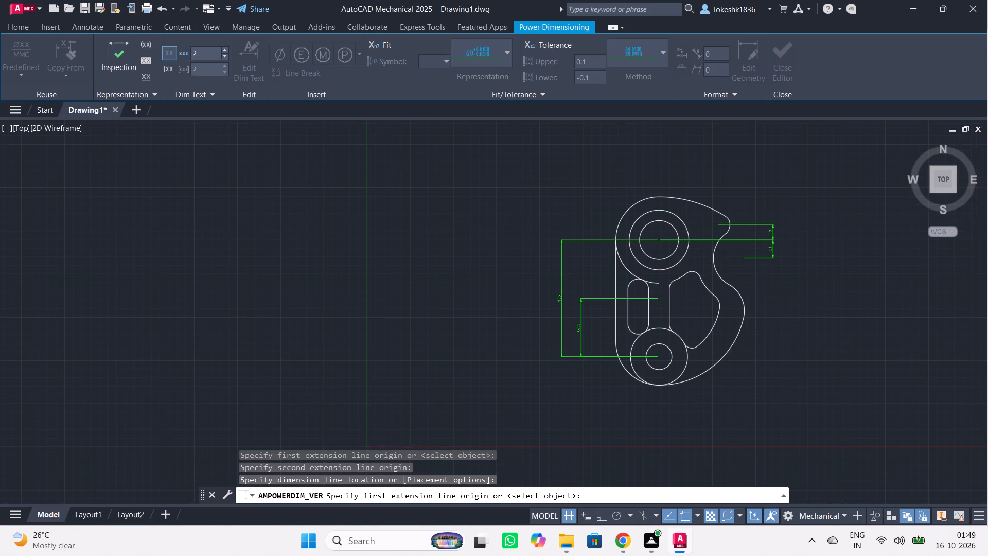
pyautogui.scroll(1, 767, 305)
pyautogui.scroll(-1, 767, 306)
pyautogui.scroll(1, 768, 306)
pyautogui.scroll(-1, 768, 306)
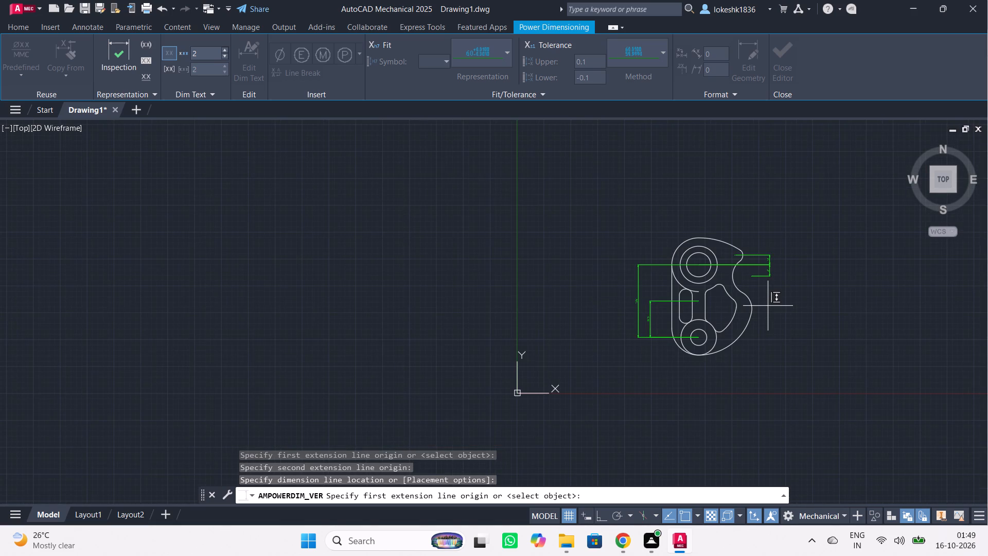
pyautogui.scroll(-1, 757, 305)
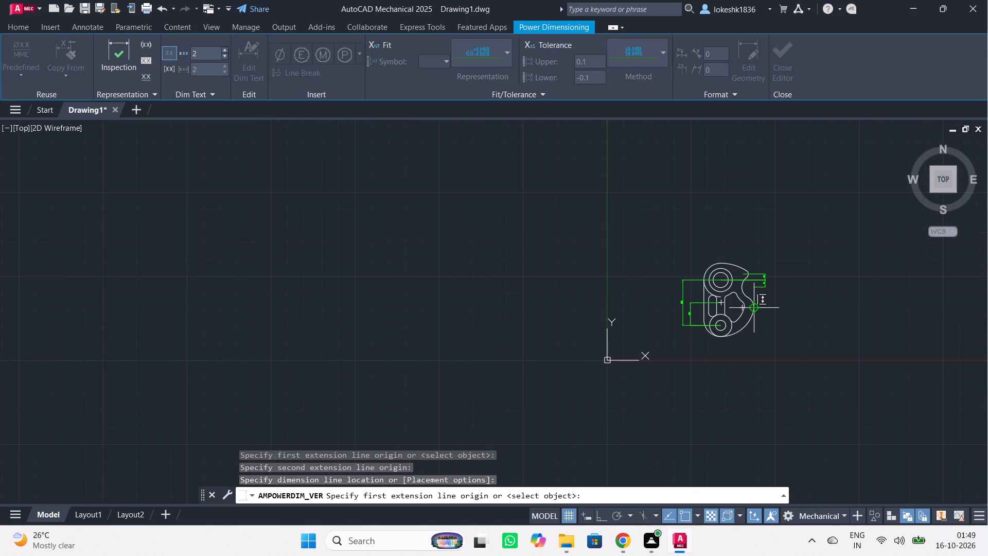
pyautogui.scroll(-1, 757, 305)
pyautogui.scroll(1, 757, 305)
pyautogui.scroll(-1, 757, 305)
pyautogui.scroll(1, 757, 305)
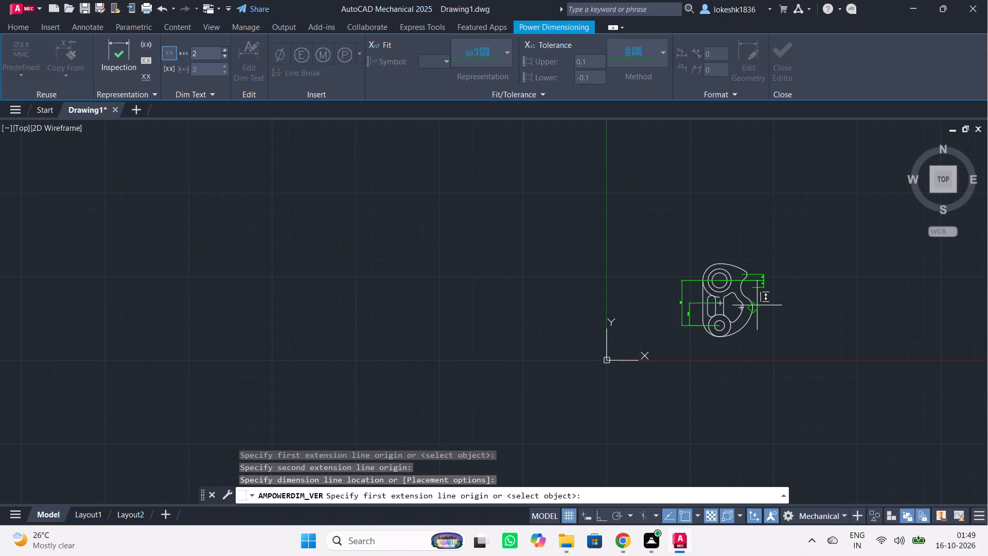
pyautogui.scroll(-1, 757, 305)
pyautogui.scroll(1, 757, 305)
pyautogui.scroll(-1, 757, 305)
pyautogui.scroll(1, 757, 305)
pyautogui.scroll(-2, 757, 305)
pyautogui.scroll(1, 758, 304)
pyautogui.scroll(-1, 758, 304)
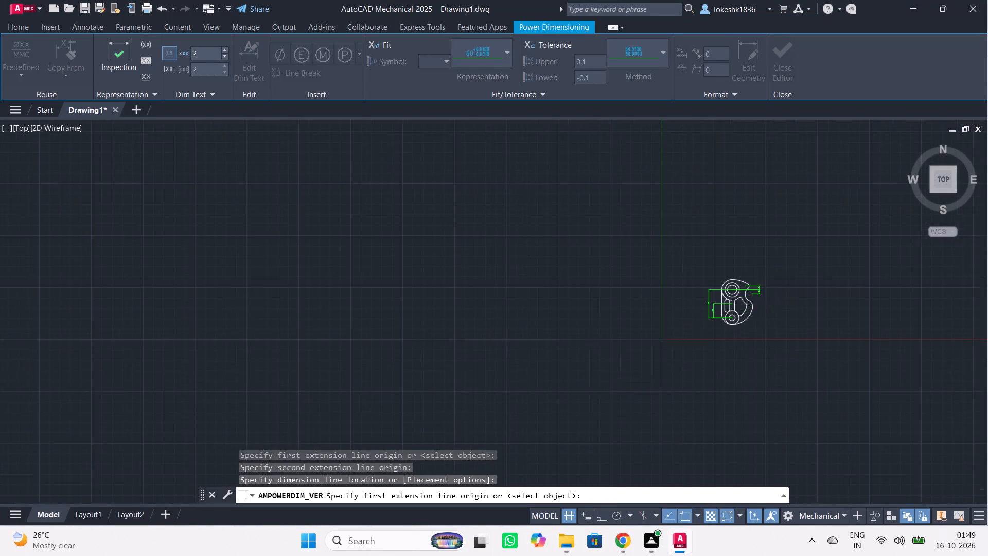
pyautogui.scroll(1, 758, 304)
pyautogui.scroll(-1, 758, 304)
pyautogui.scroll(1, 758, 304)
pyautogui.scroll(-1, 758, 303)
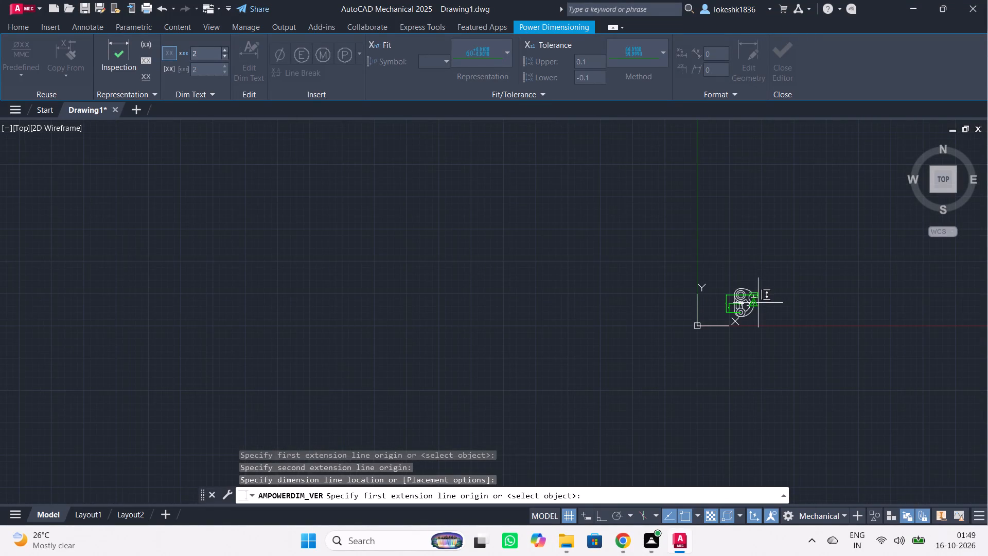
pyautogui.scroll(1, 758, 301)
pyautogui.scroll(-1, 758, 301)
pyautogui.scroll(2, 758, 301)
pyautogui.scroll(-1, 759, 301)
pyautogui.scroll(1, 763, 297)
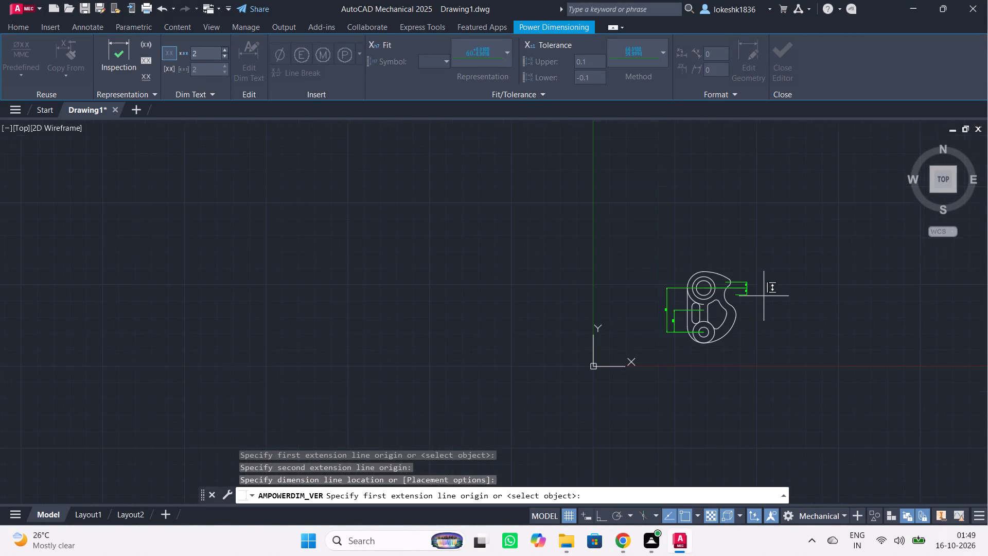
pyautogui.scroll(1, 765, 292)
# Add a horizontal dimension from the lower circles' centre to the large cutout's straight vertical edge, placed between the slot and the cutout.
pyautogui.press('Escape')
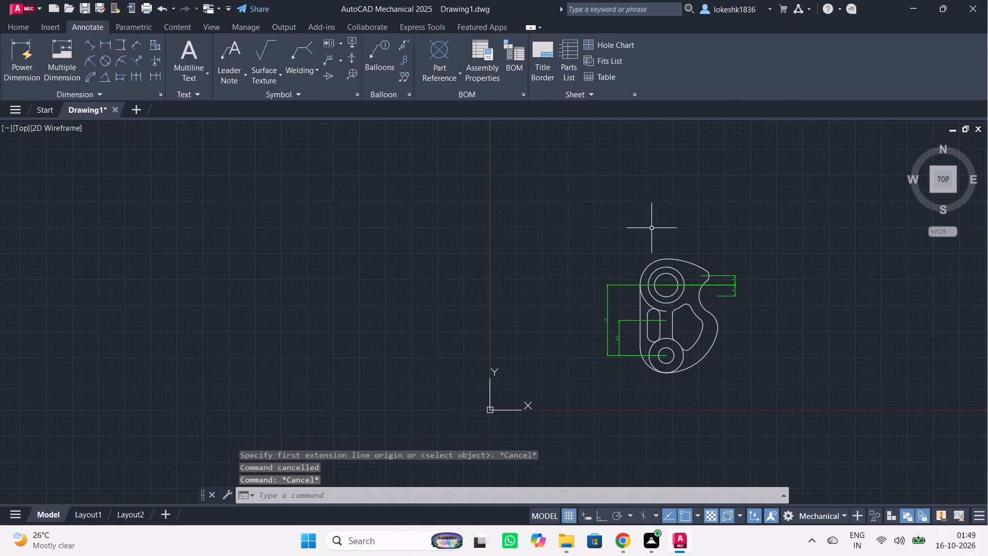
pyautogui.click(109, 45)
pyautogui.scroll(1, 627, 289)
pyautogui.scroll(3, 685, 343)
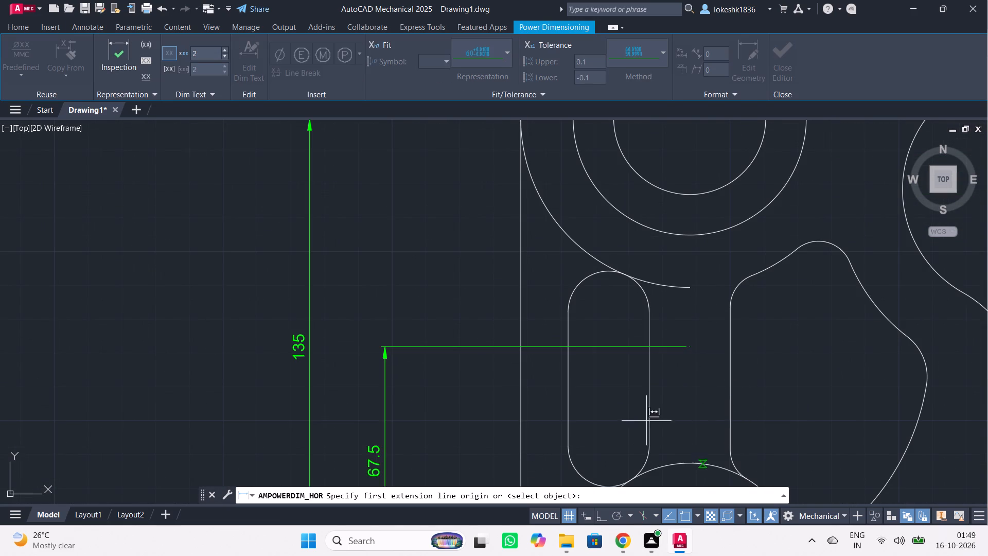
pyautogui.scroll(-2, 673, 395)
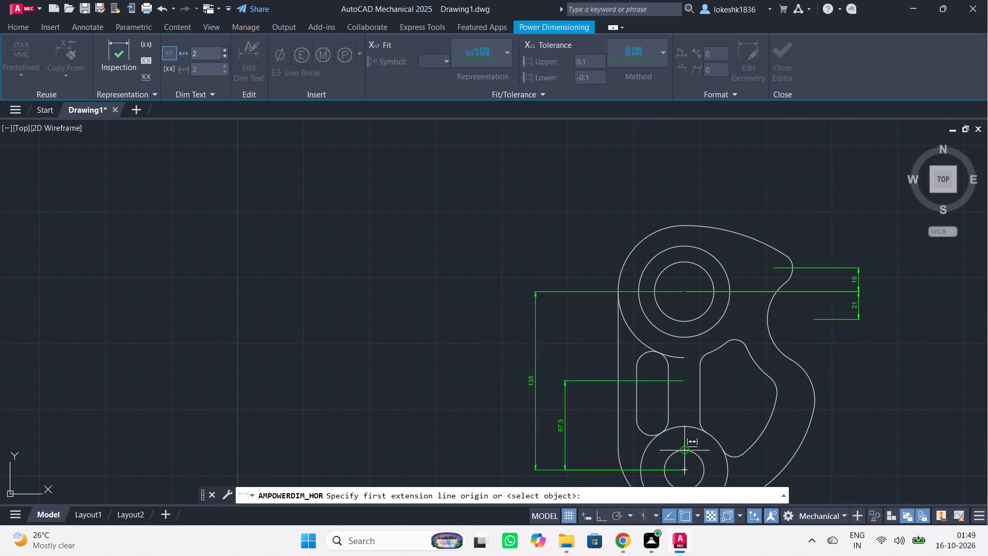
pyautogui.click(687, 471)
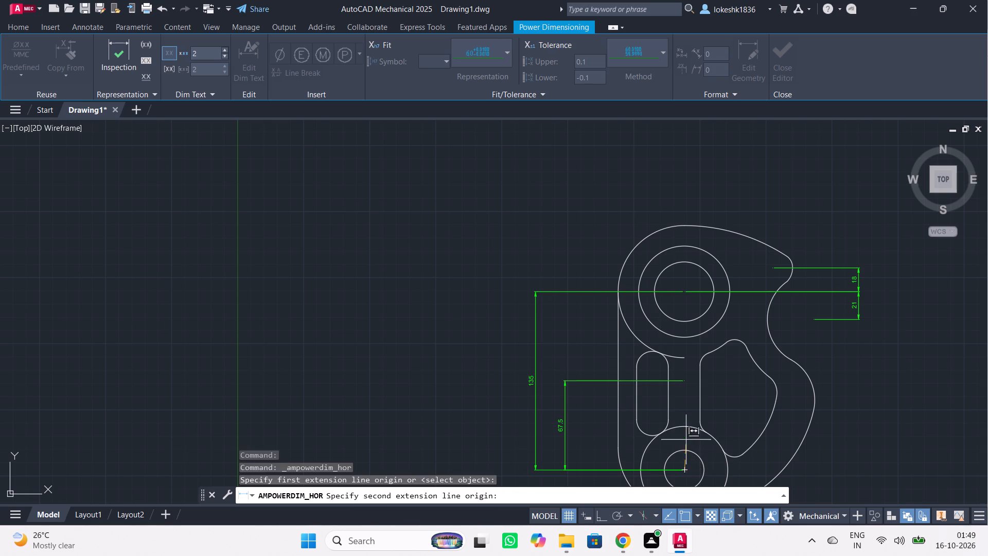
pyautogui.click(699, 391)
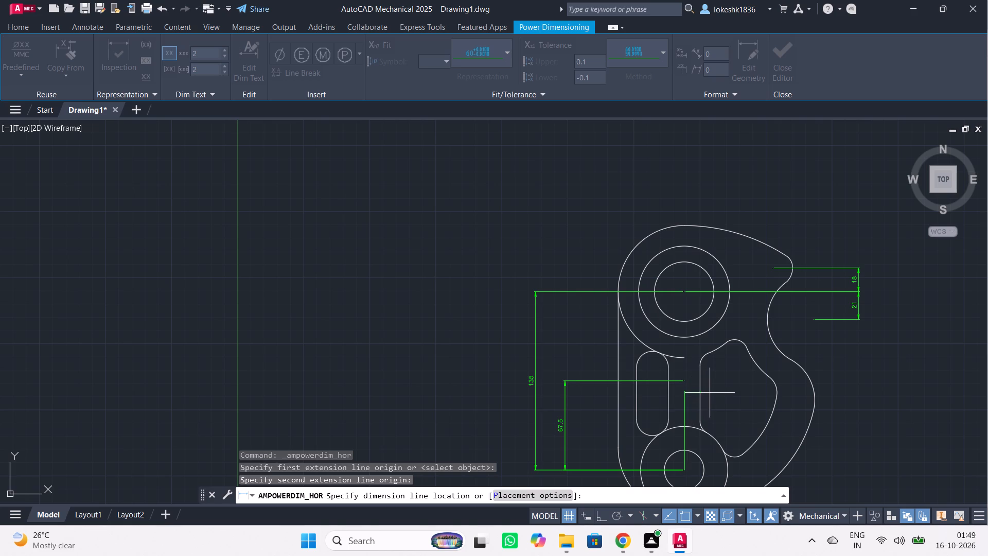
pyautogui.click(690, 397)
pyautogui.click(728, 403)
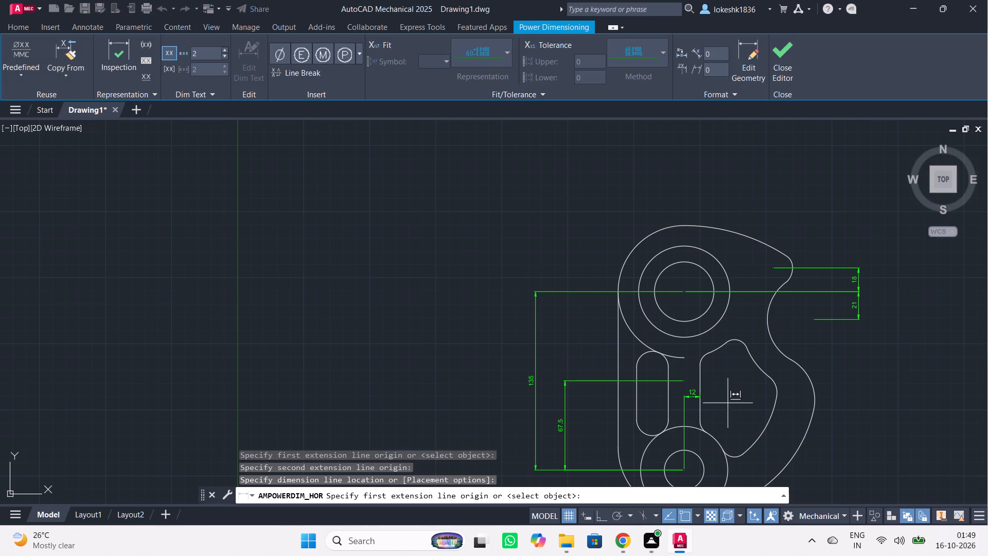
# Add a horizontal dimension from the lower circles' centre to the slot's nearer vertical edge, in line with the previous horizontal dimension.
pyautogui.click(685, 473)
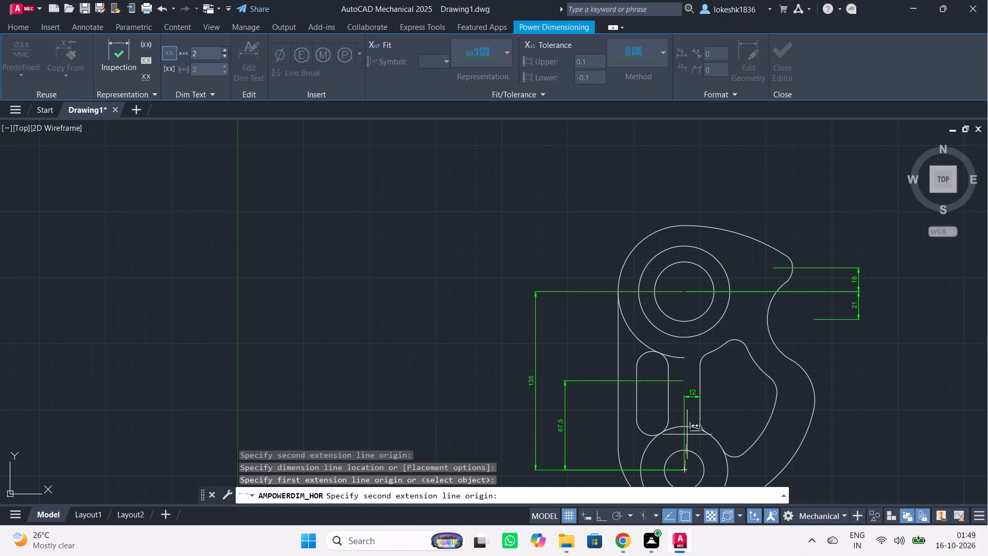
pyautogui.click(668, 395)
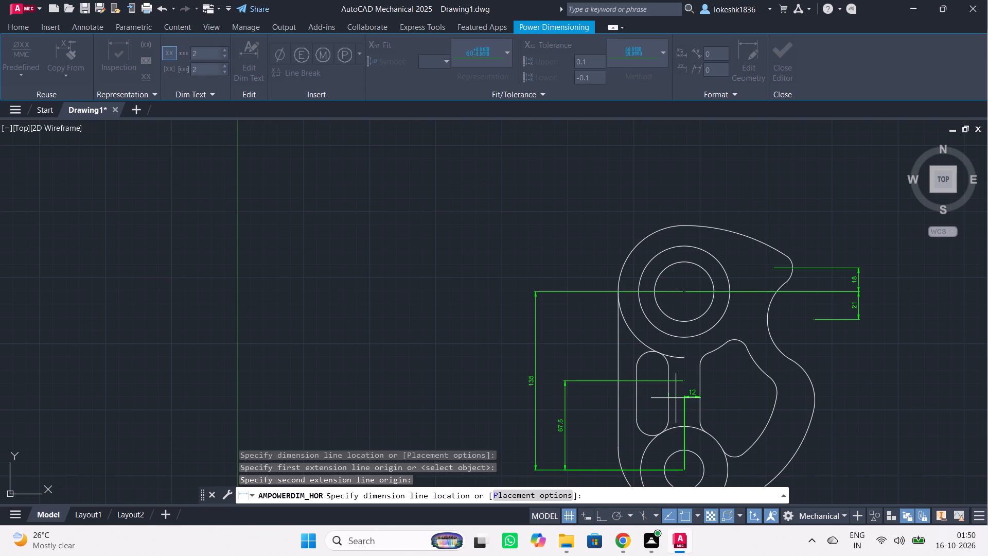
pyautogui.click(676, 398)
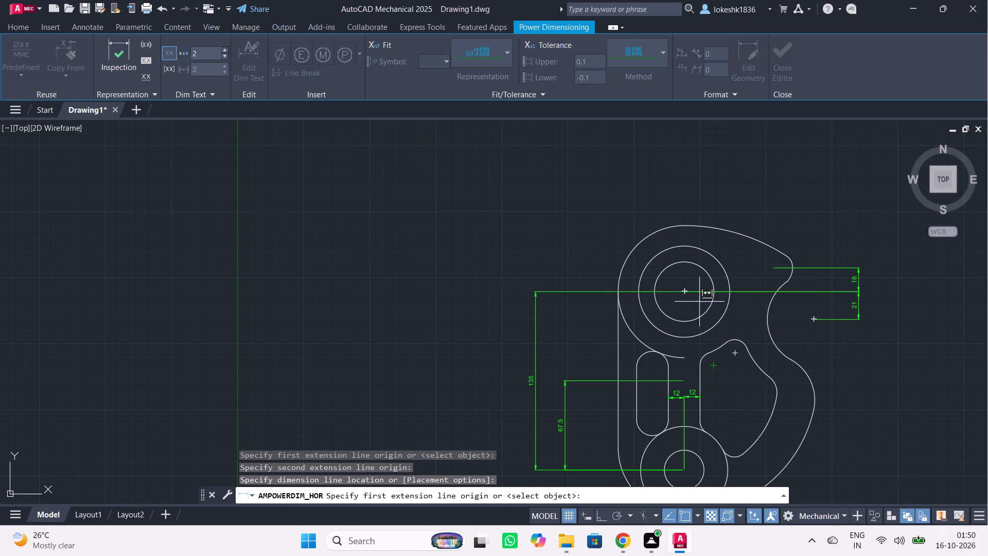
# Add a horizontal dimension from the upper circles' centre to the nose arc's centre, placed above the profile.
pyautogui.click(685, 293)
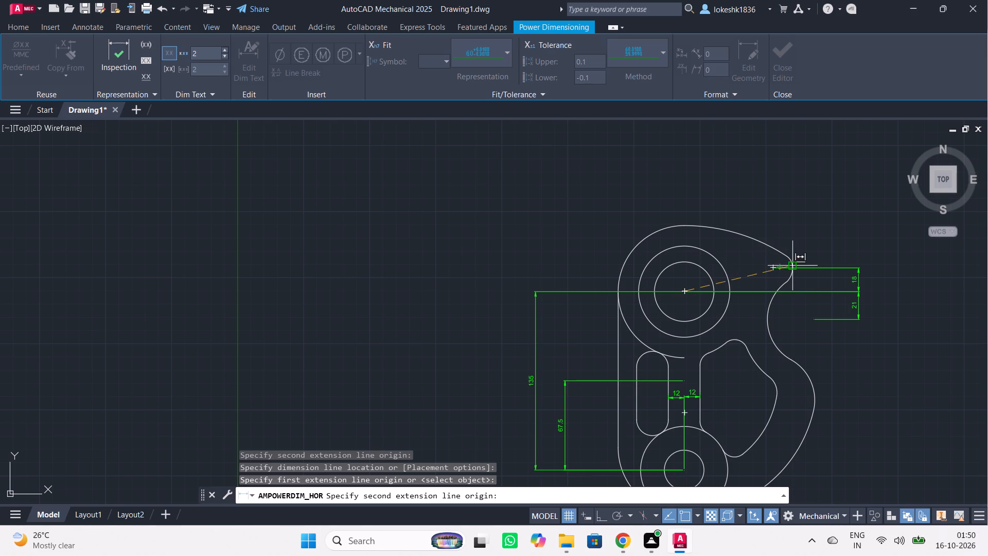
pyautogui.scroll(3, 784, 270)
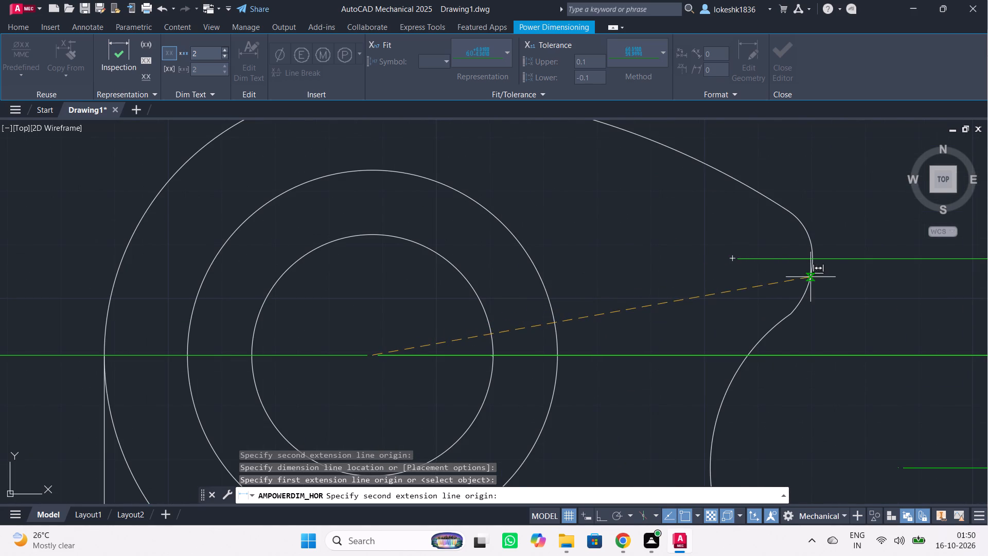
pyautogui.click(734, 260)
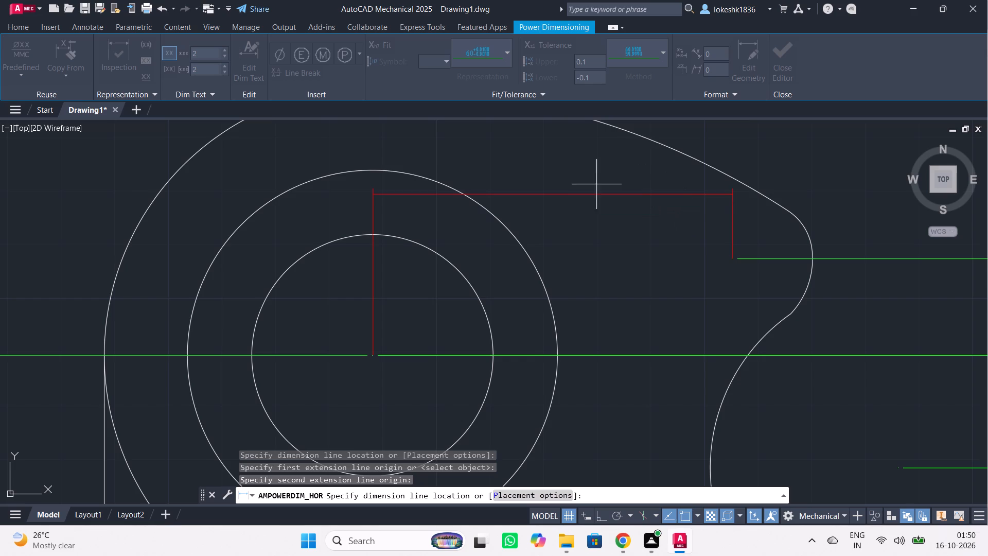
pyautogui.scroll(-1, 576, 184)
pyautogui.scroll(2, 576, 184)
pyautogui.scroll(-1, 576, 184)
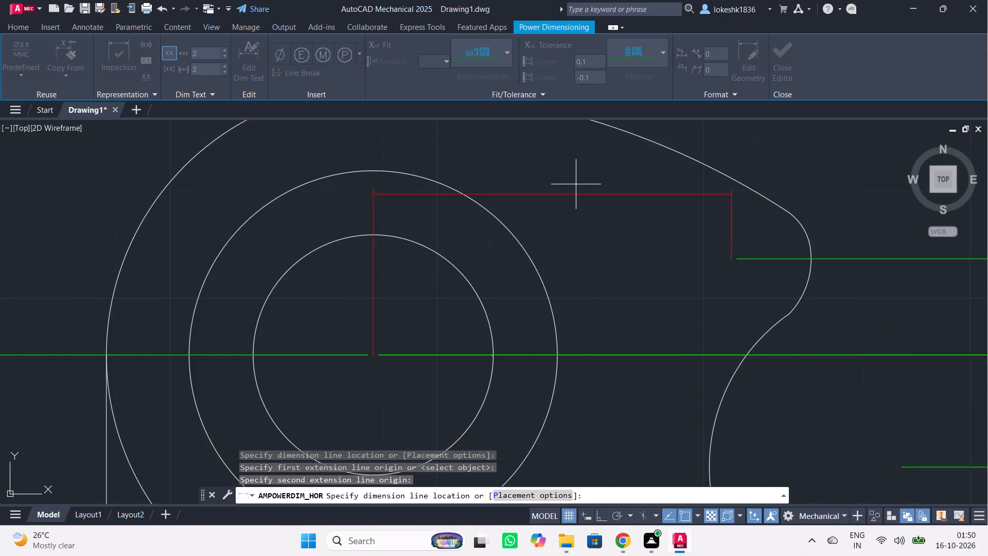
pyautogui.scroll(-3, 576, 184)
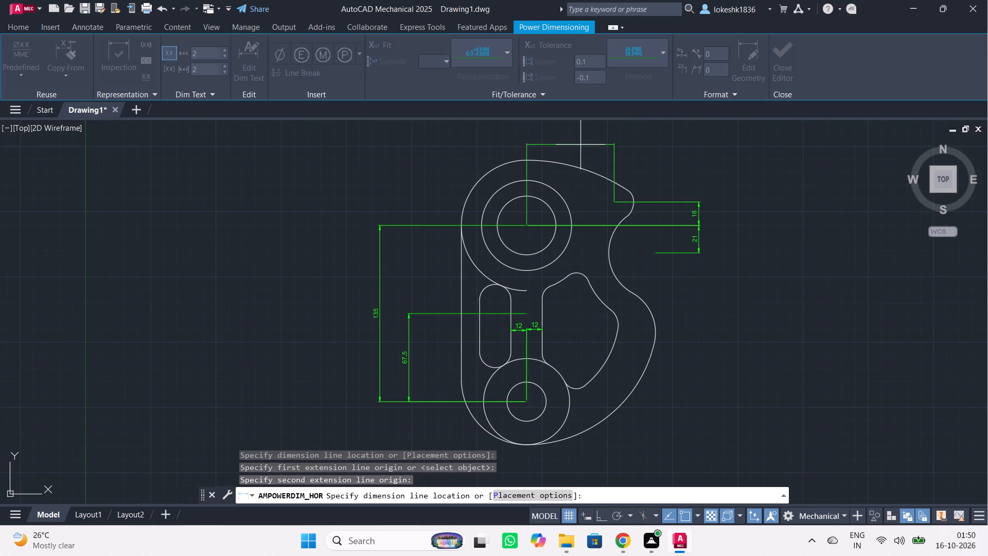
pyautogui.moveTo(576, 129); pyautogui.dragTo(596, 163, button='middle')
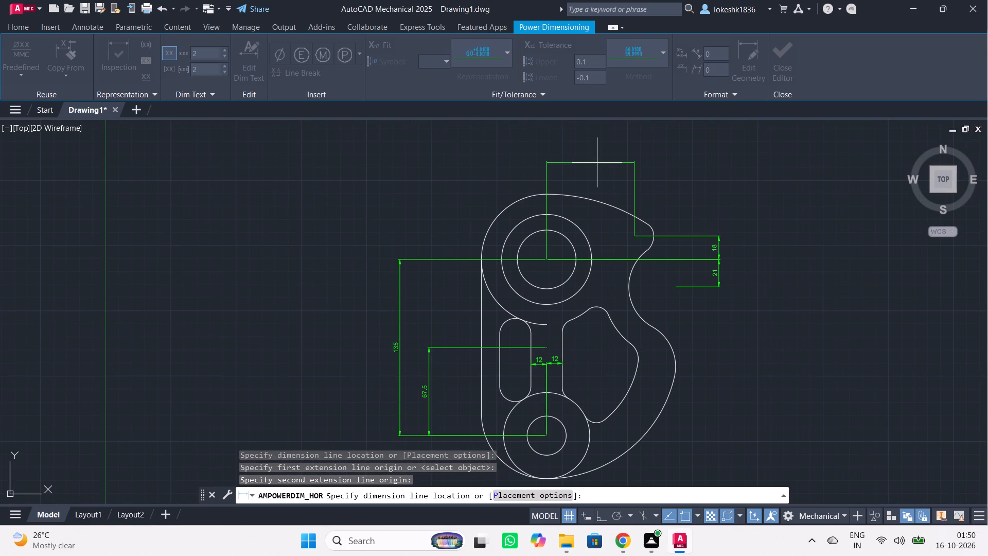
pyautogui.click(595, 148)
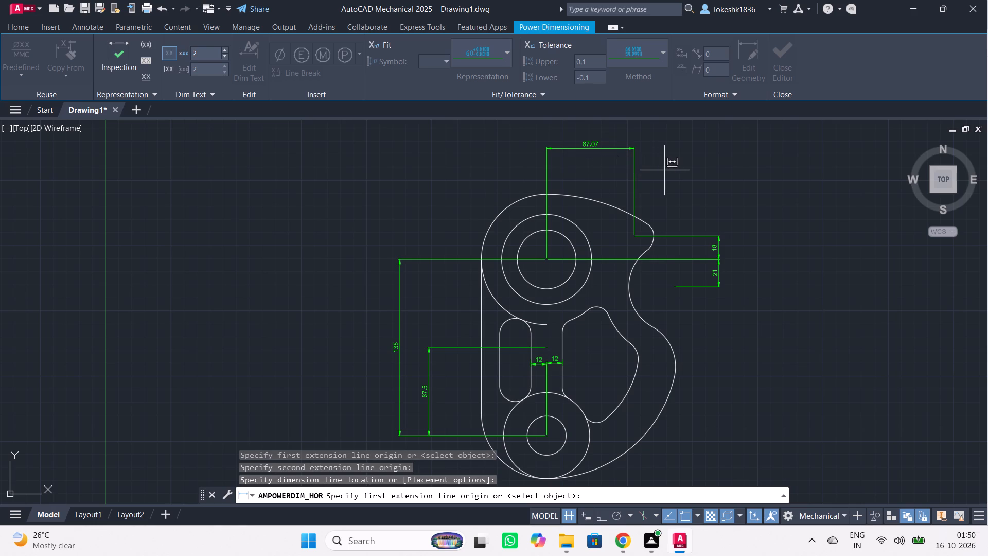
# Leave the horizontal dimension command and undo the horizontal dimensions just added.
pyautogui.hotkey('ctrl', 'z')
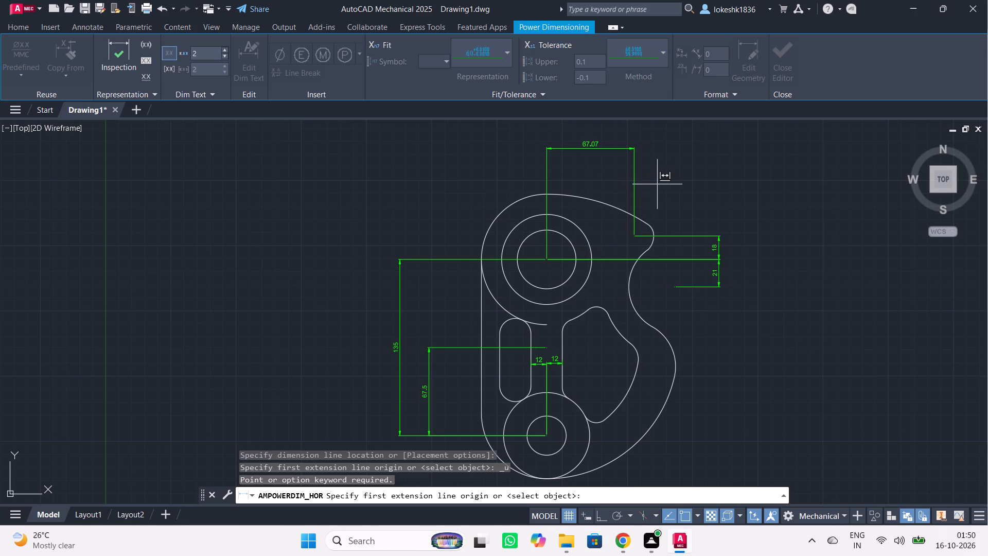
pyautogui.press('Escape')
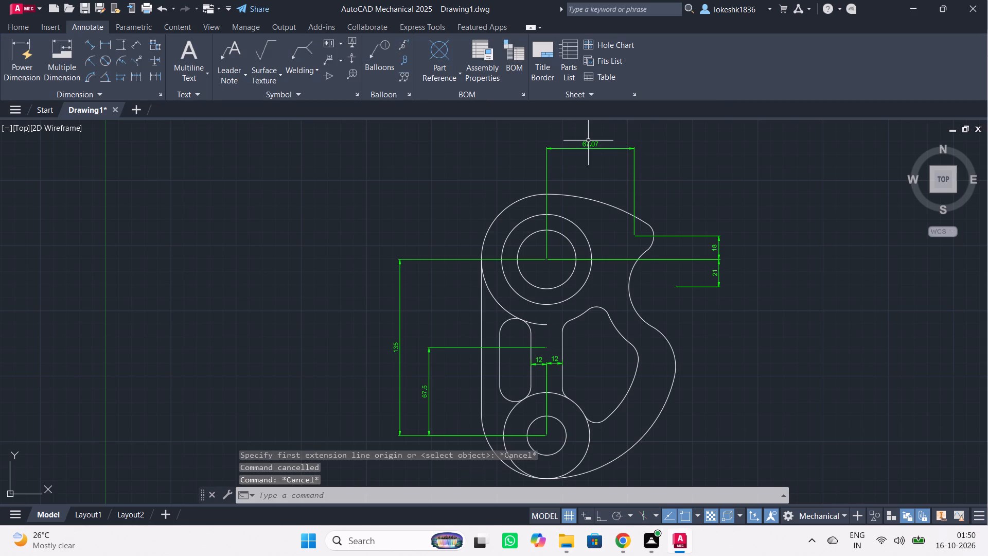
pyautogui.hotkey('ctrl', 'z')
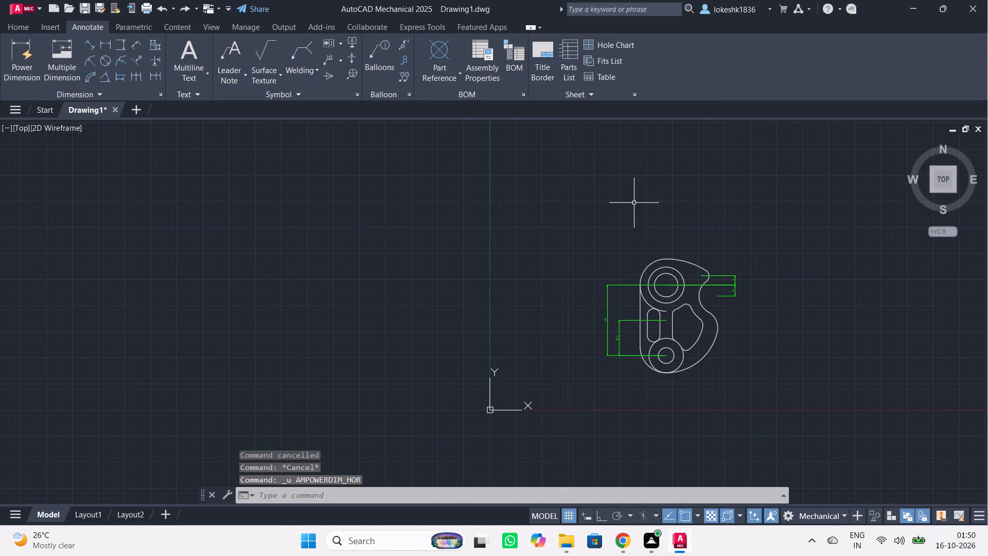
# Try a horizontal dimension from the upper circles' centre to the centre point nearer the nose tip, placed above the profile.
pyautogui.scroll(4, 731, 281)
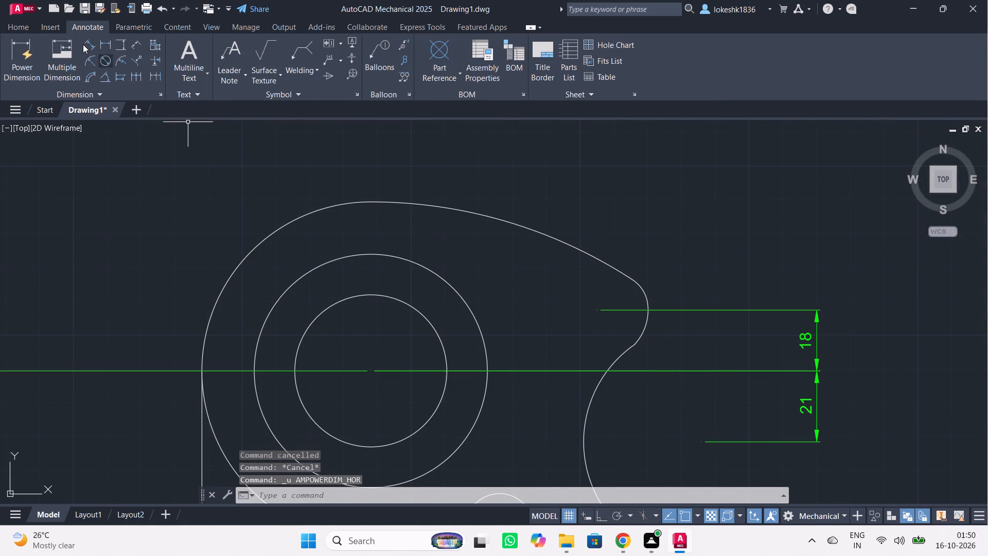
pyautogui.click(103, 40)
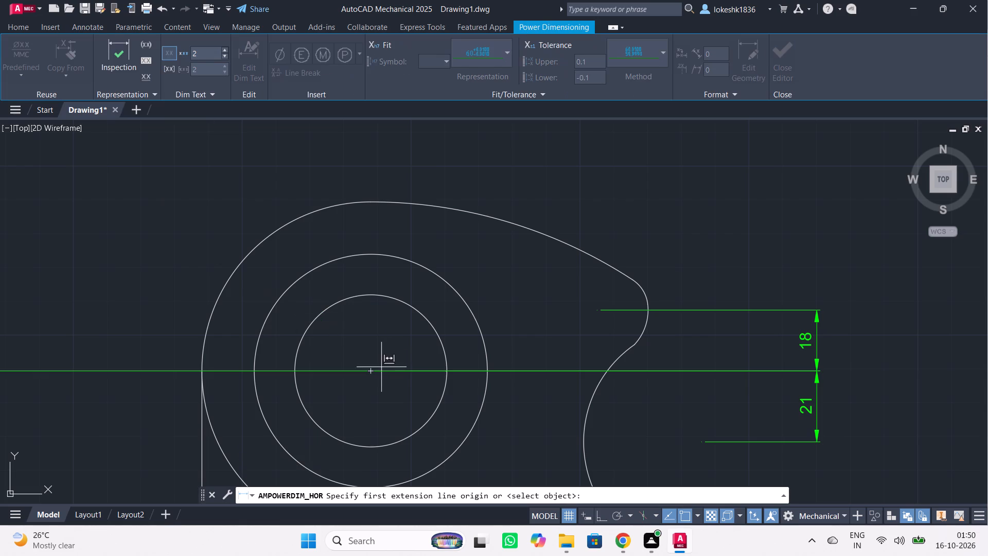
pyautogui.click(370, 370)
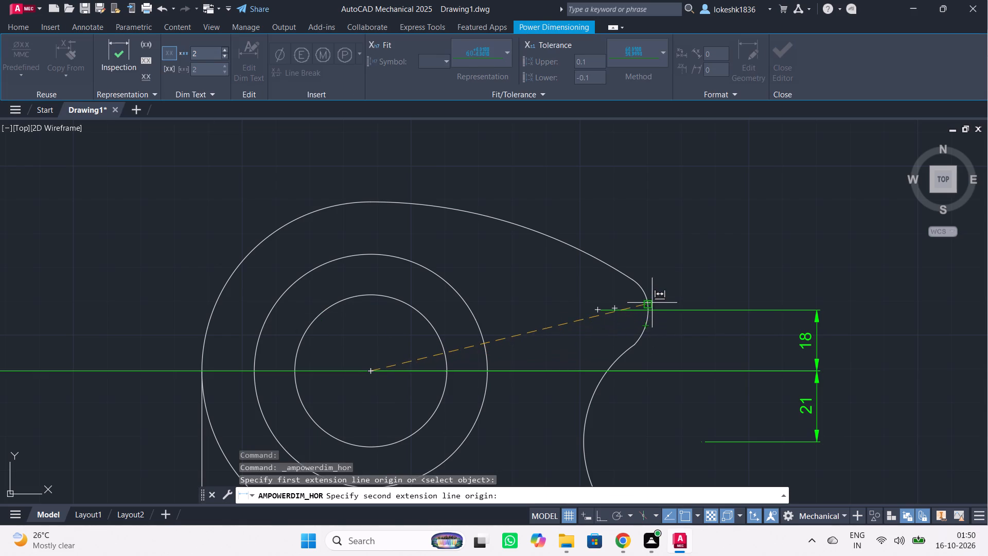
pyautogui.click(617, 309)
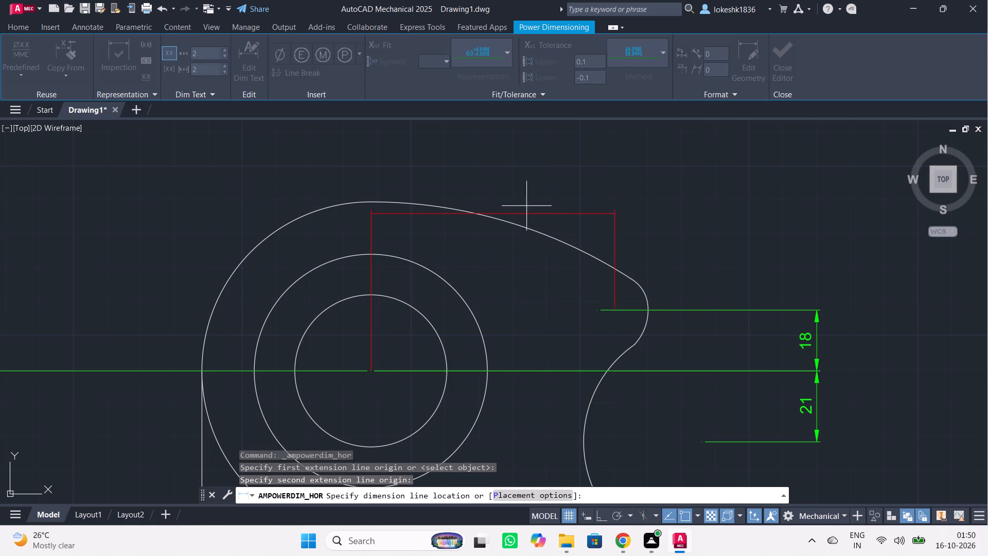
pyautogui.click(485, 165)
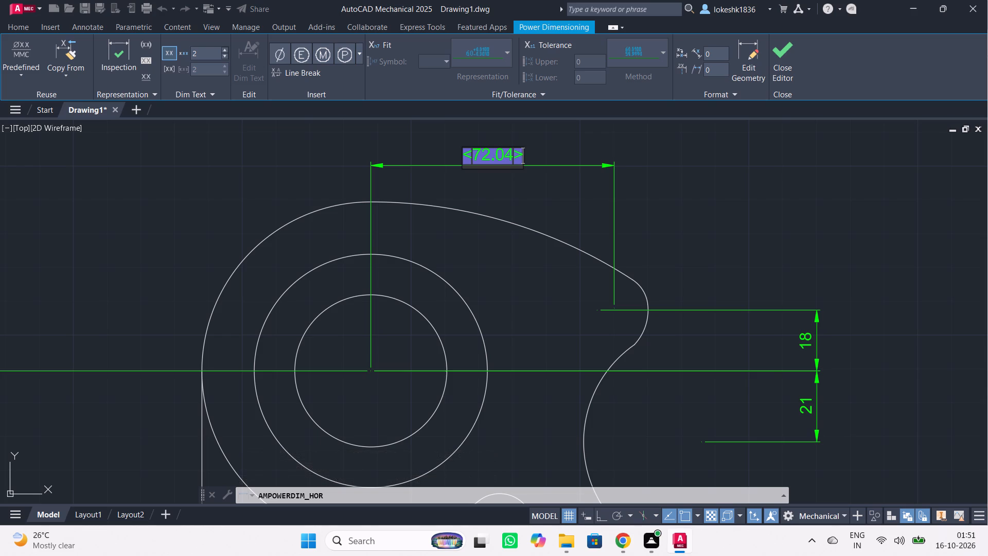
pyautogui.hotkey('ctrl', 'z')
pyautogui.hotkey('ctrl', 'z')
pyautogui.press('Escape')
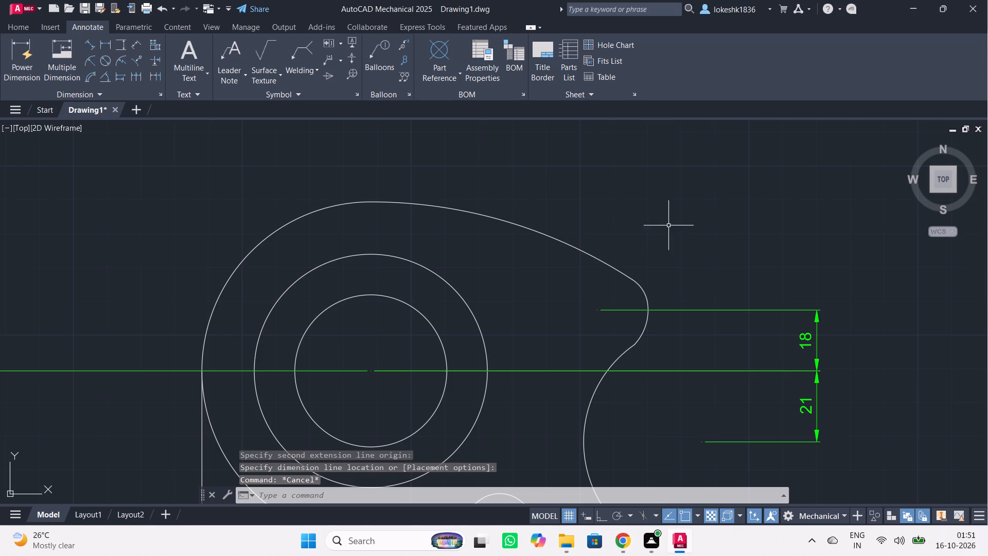
# Add a horizontal dimension from the nose centre used by the 18 vertical dimension to the upper circles' centre, placed above the profile.
pyautogui.rightClick(681, 205)
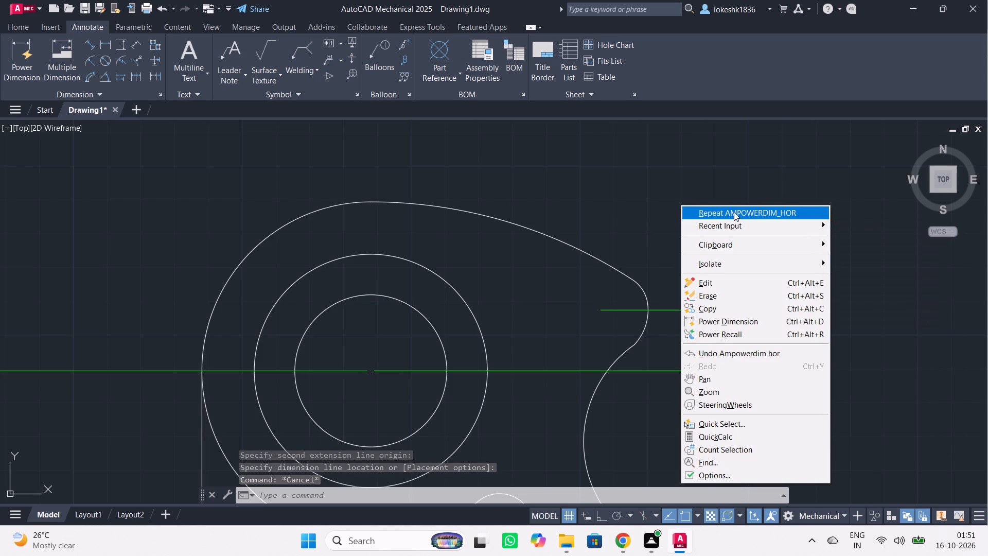
pyautogui.click(734, 212)
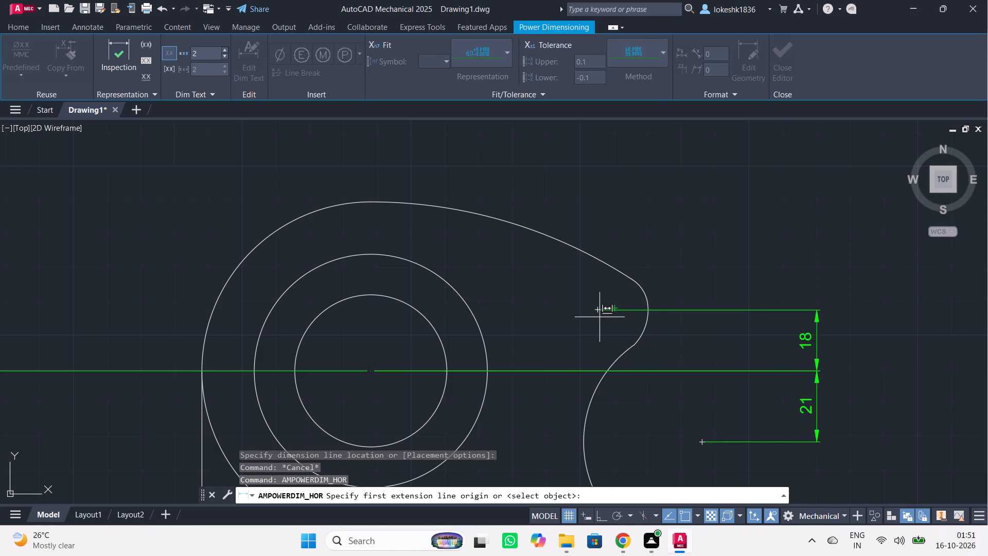
pyautogui.click(599, 314)
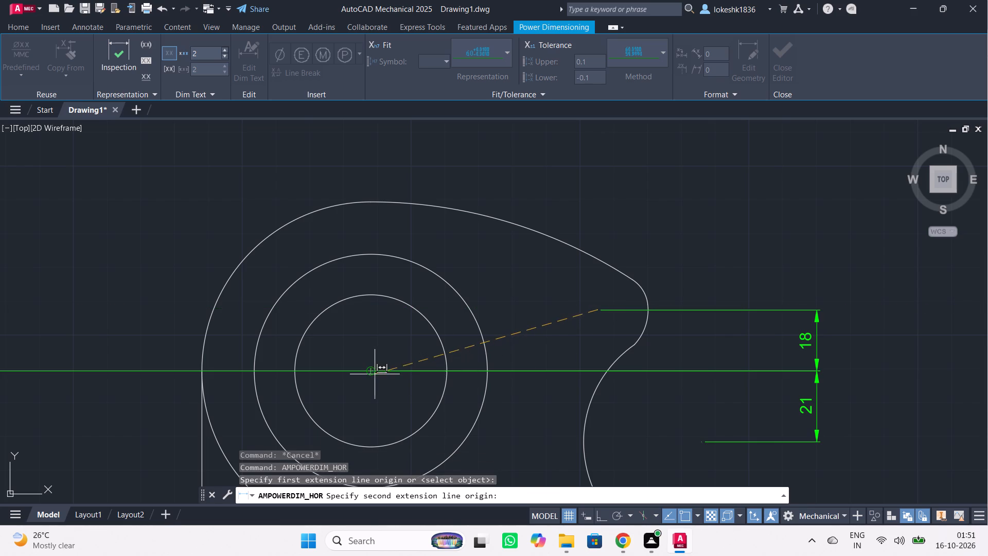
pyautogui.click(369, 369)
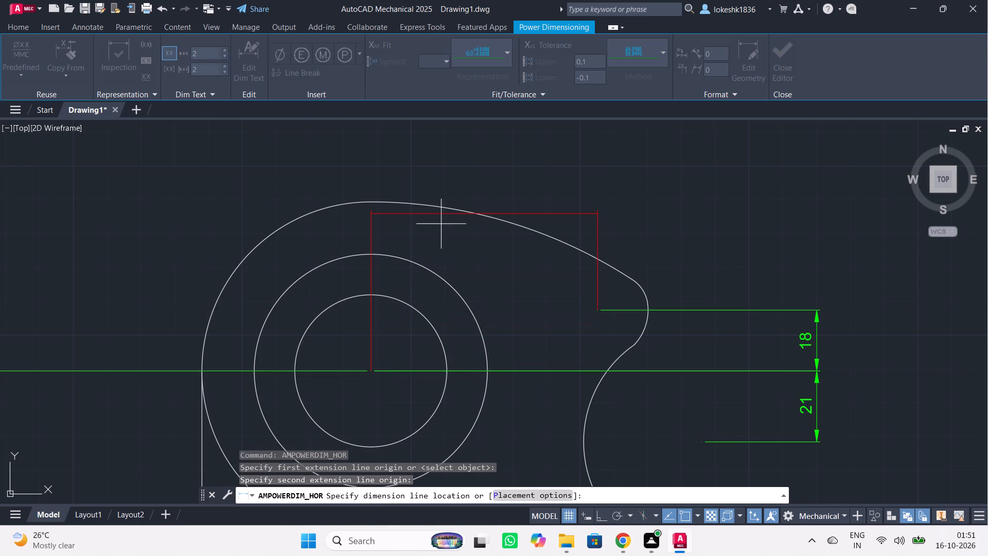
pyautogui.click(480, 149)
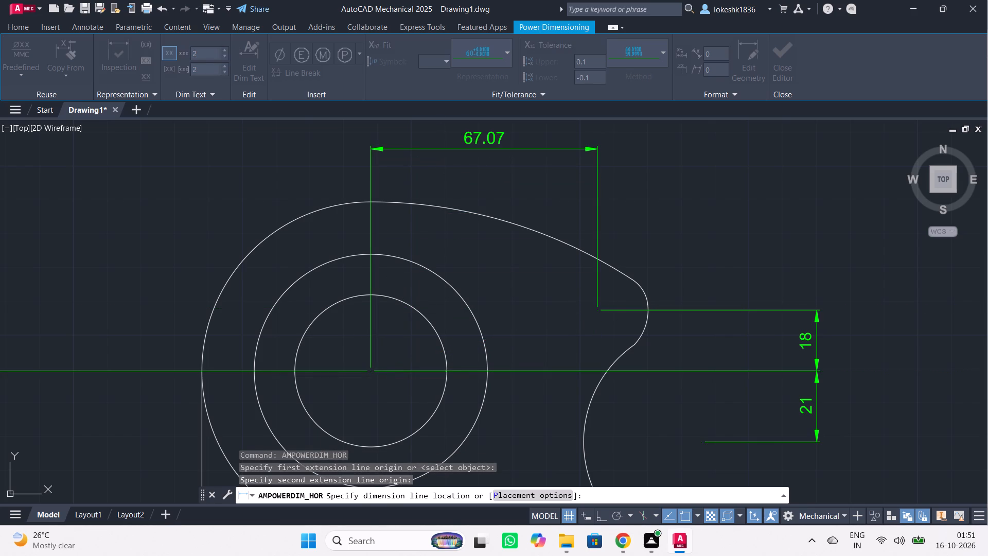
pyautogui.click(532, 201)
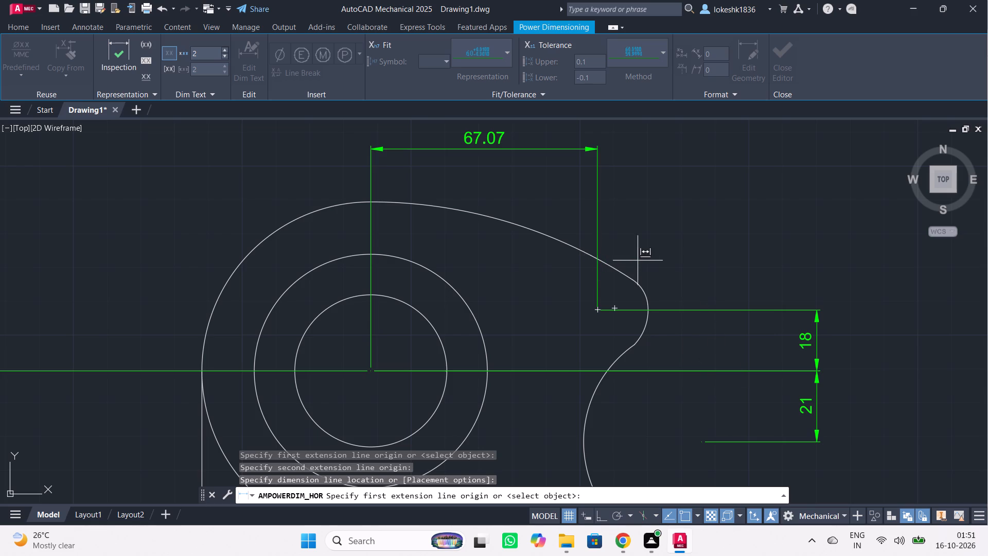
pyautogui.scroll(-1, 638, 260)
pyautogui.scroll(1, 638, 260)
pyautogui.scroll(-1, 640, 260)
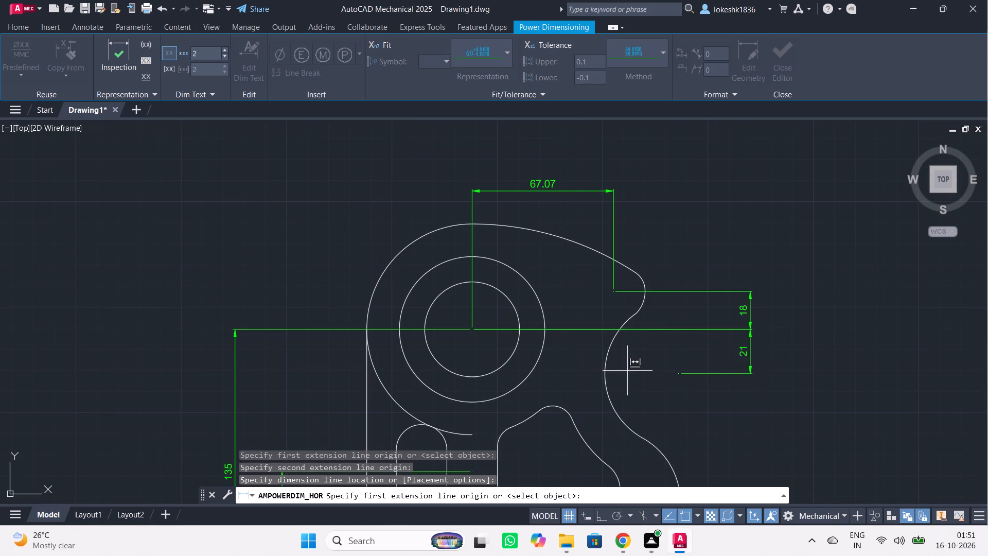
# Add a horizontal dimension from the concave arc's centre below the nose to the upper circles' centre, placed above the existing horizontal dimension.
pyautogui.click(681, 377)
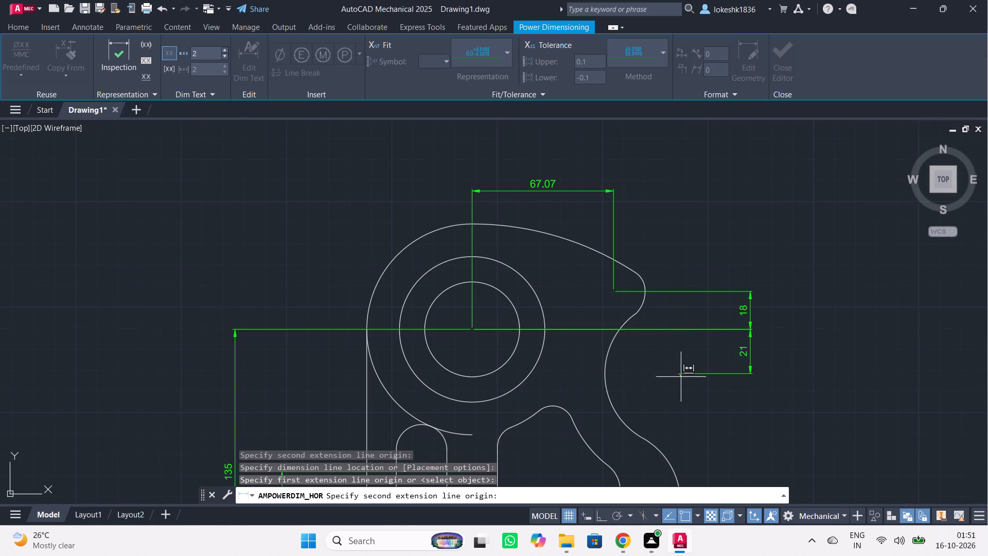
pyautogui.click(471, 330)
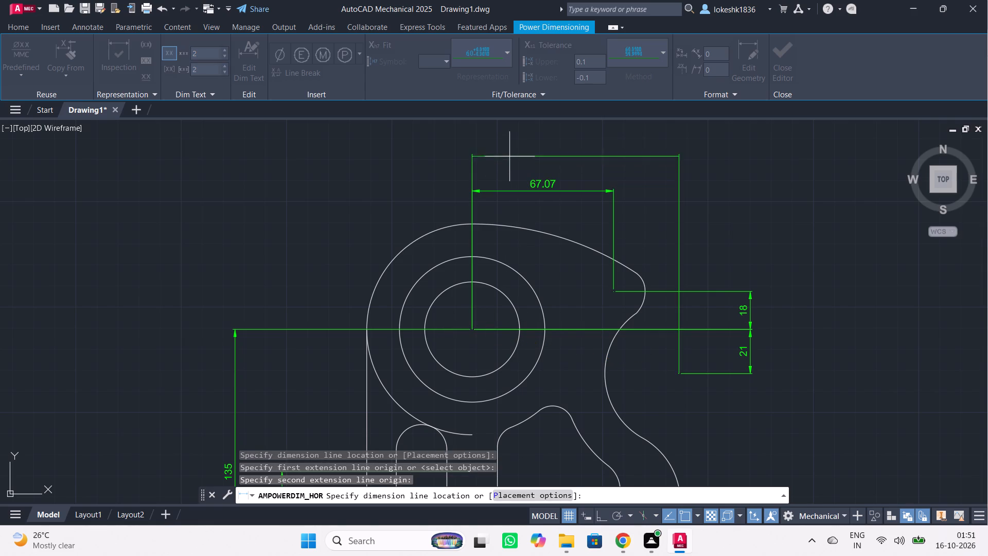
pyautogui.click(562, 147)
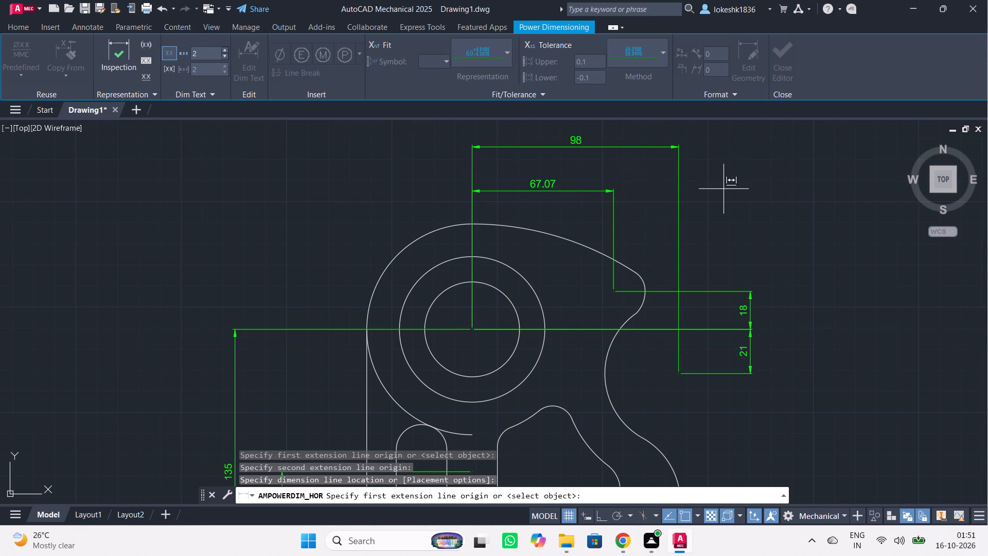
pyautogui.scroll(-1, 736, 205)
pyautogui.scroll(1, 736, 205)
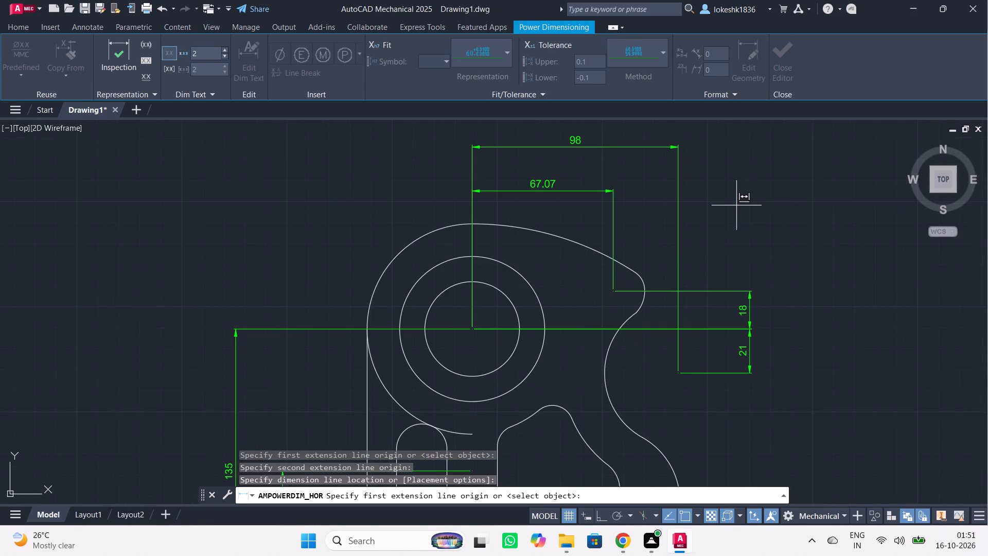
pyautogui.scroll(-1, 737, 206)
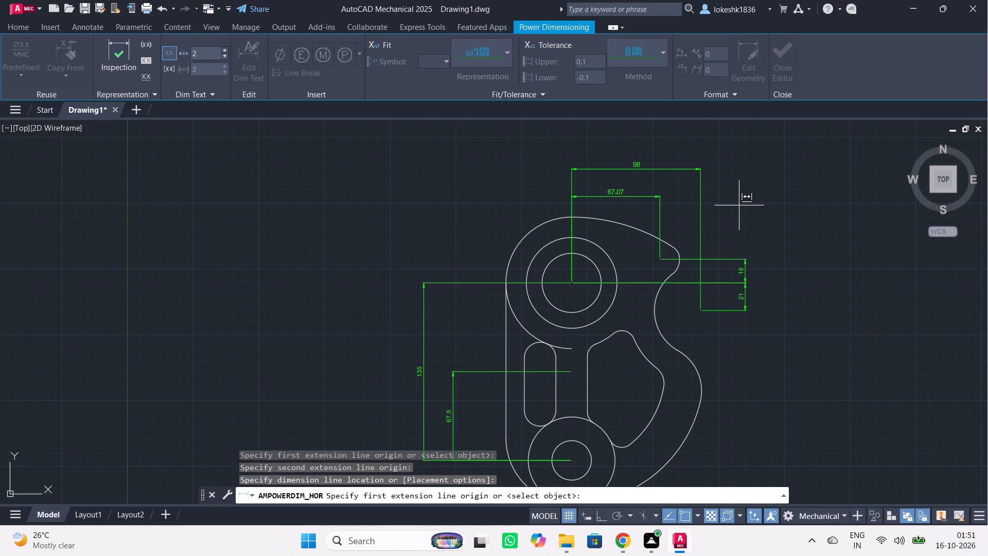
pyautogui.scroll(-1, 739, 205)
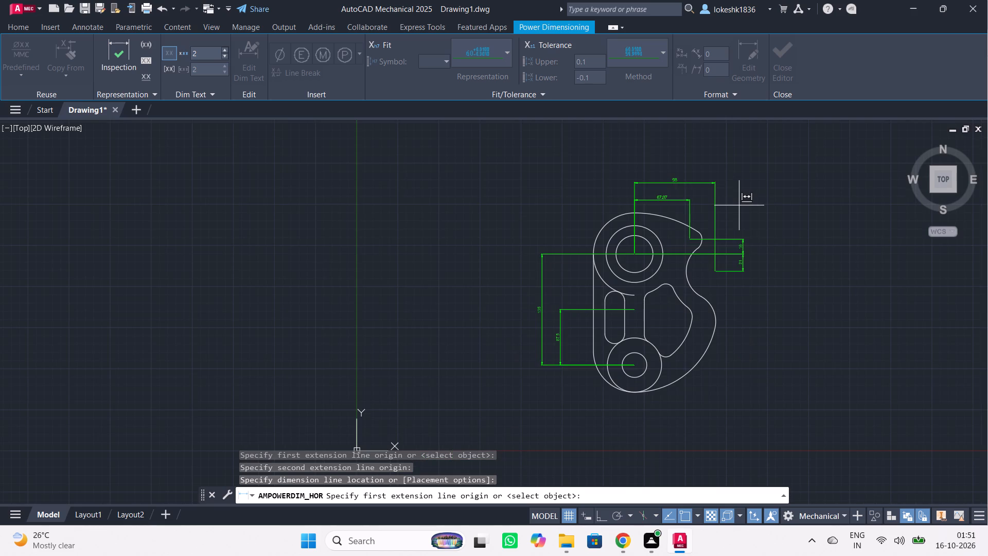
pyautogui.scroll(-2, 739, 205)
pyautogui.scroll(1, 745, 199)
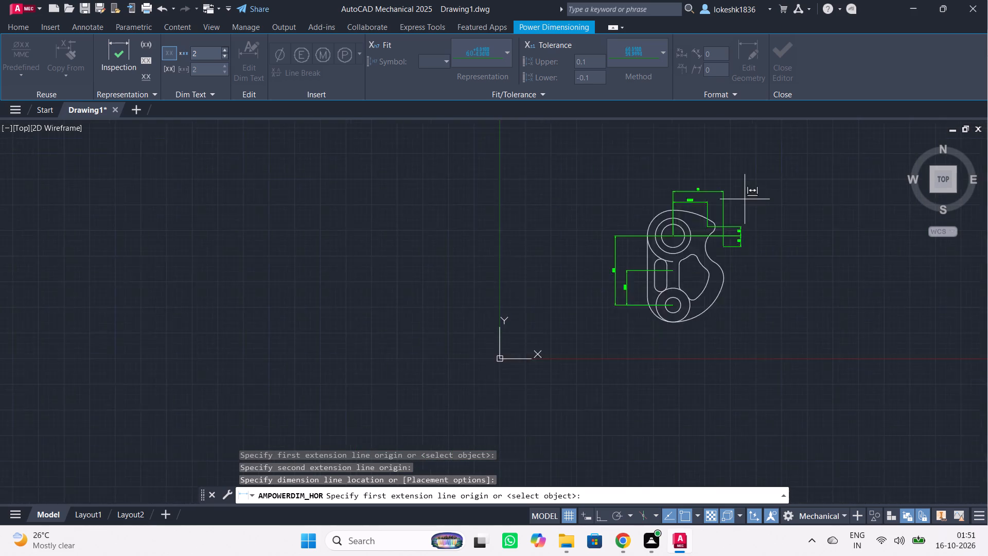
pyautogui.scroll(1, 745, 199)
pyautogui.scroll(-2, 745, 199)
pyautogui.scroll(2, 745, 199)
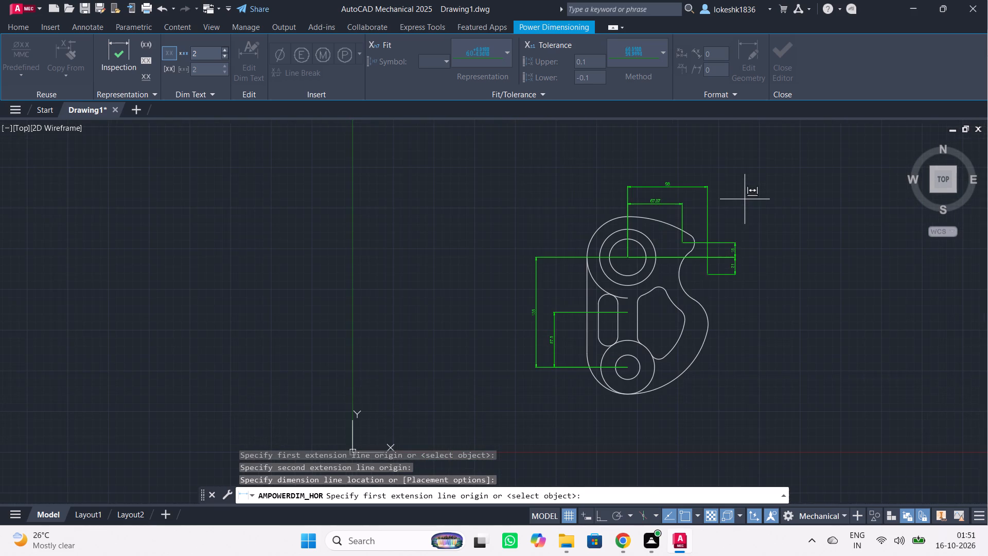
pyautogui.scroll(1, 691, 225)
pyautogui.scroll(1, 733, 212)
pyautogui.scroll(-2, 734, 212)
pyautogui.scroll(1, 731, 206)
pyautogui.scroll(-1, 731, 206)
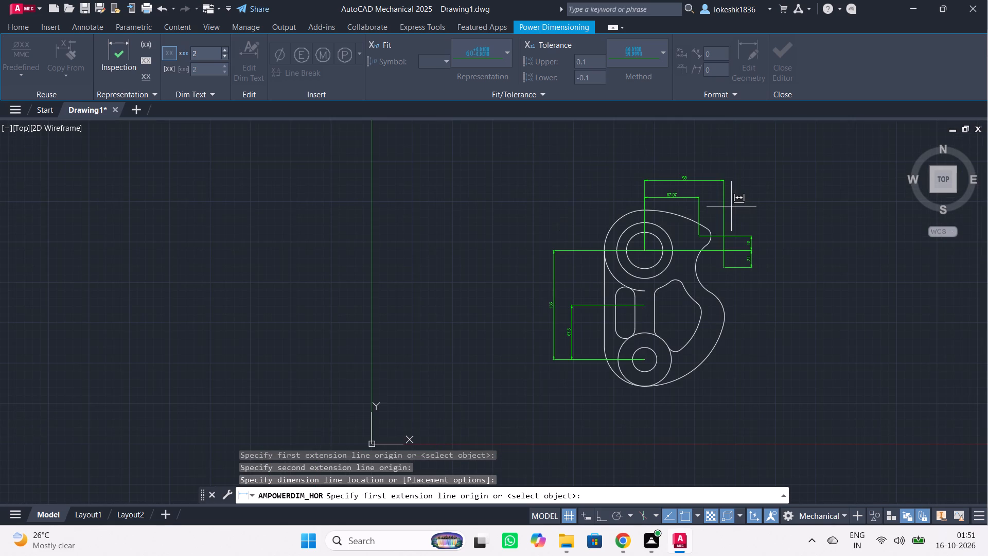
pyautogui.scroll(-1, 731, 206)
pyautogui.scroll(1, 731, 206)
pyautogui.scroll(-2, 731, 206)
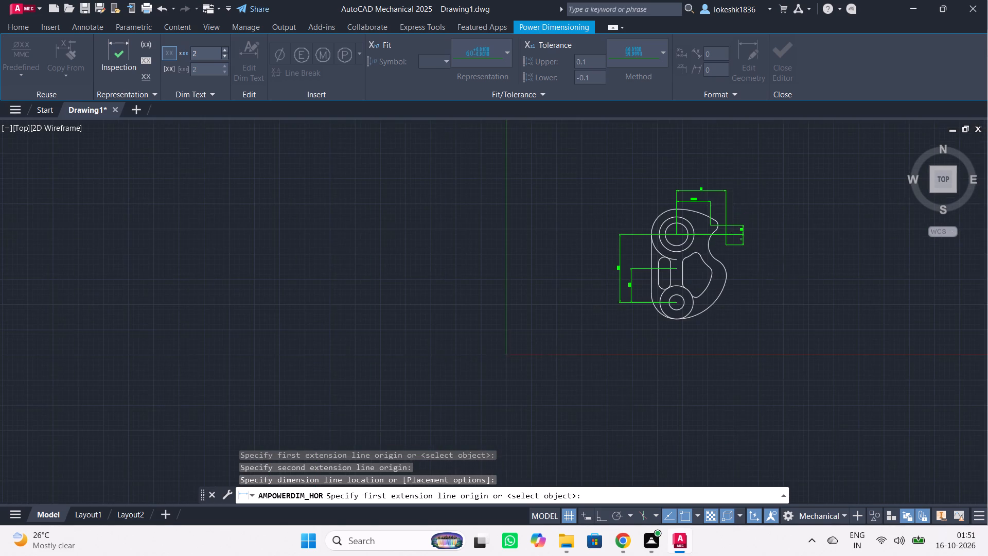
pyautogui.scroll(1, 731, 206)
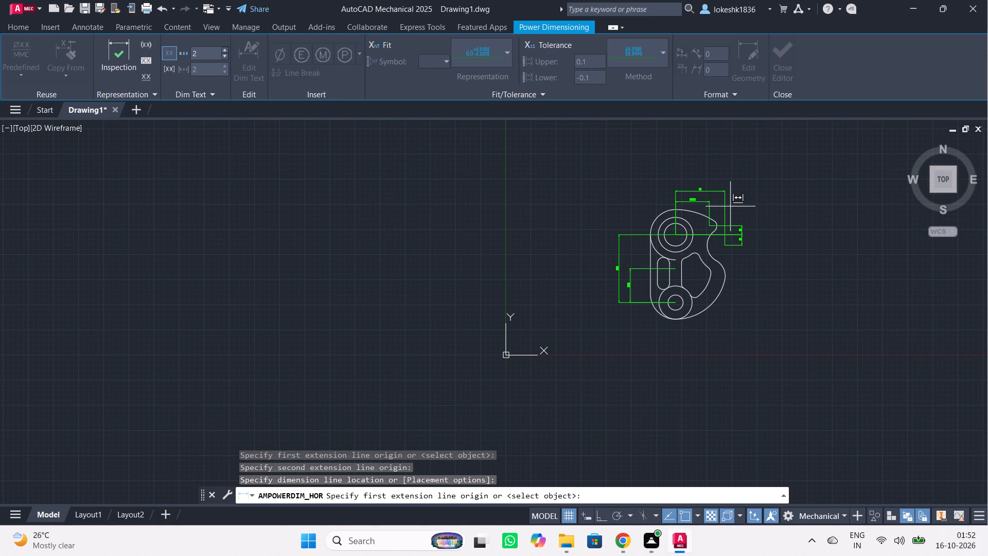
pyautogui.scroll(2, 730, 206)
# Leave the horizontal dimension command and add a radius dimension to the slot's upper end arc, placed outside the profile's straight edge.
pyautogui.press('Escape')
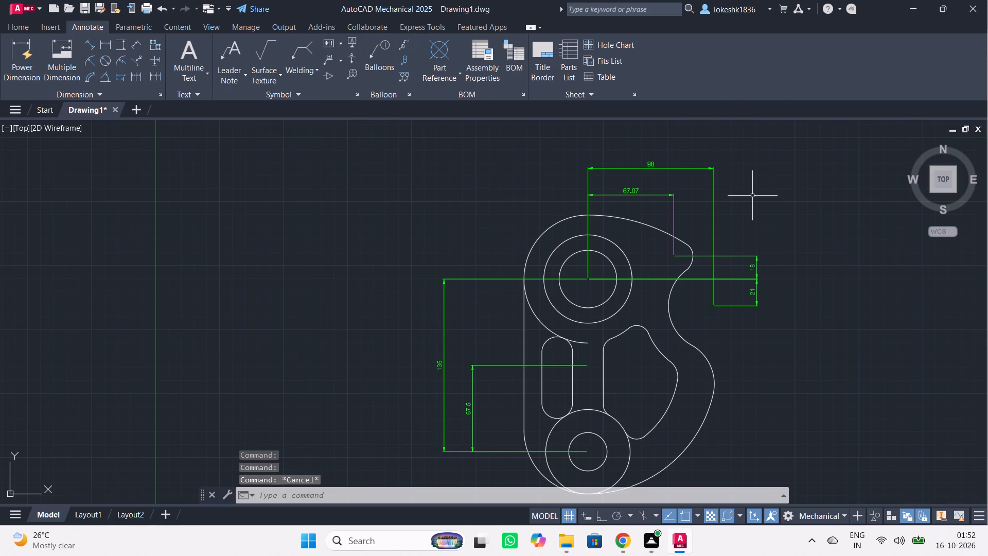
pyautogui.click(86, 59)
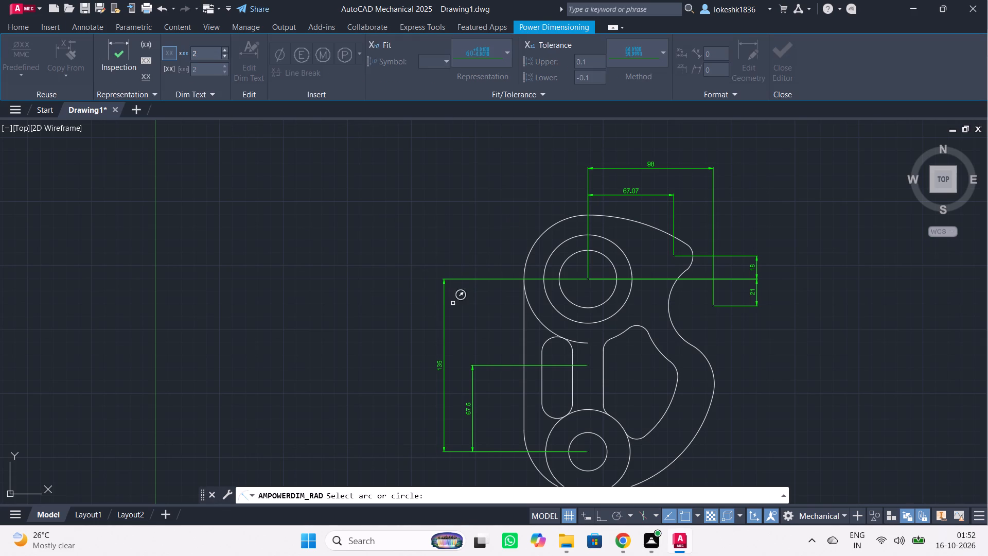
pyautogui.click(545, 343)
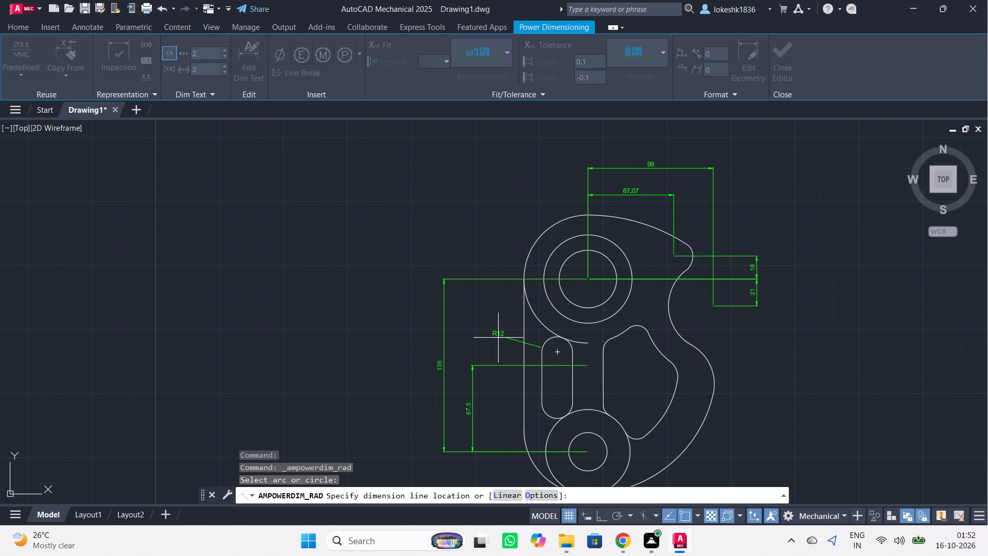
pyautogui.click(506, 332)
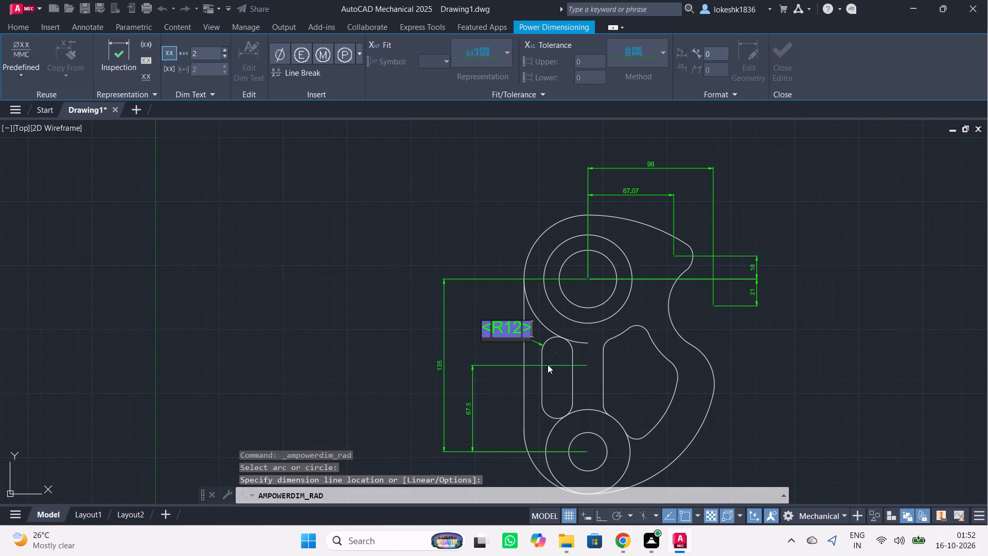
pyautogui.click(505, 348)
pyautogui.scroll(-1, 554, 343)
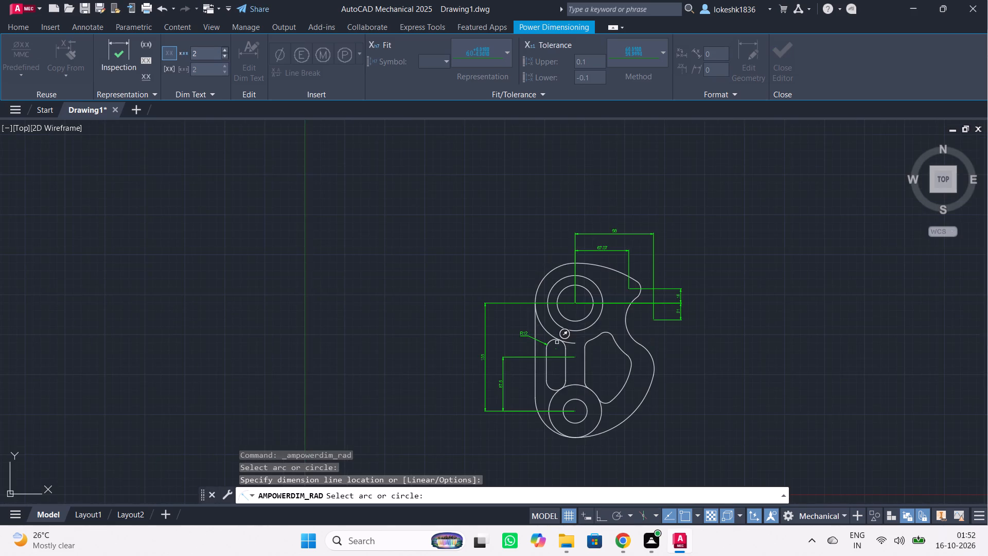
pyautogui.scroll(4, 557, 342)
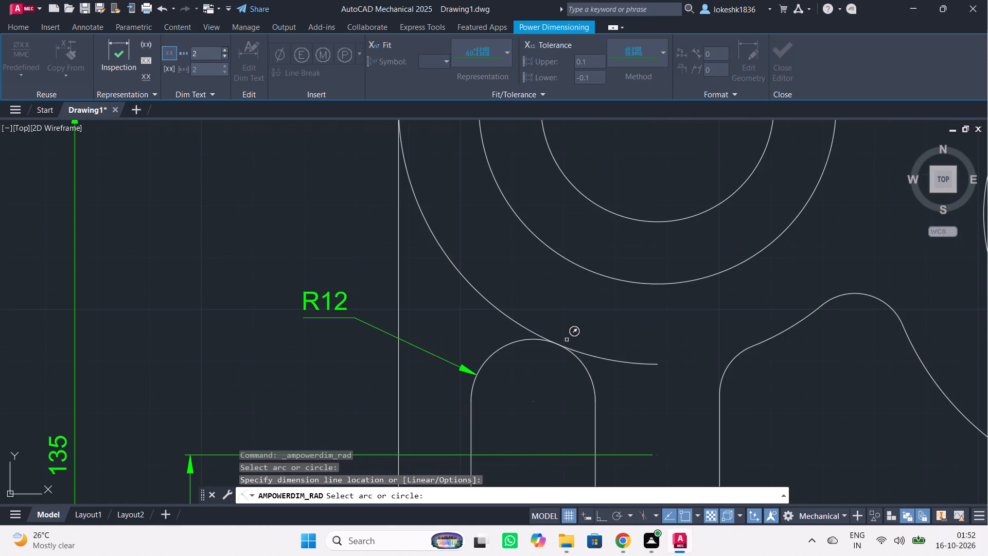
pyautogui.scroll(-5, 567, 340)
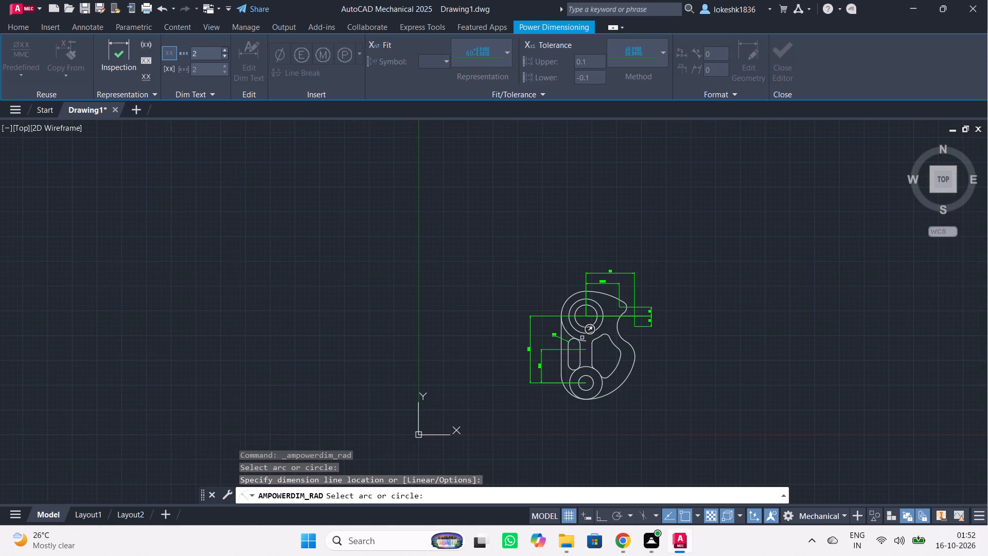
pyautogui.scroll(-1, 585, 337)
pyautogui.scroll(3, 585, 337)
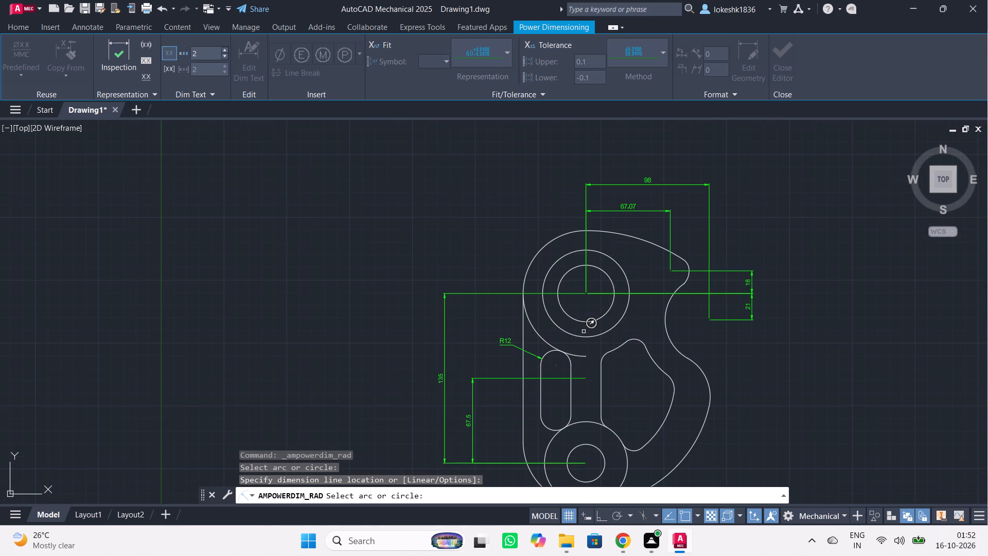
# Add radius dimensions to the profile's lower-left outer arc and the two concentric lower circles, with the labels outside the profile.
pyautogui.moveTo(554, 345); pyautogui.dragTo(597, 190, button='middle')
pyautogui.scroll(1, 627, 272)
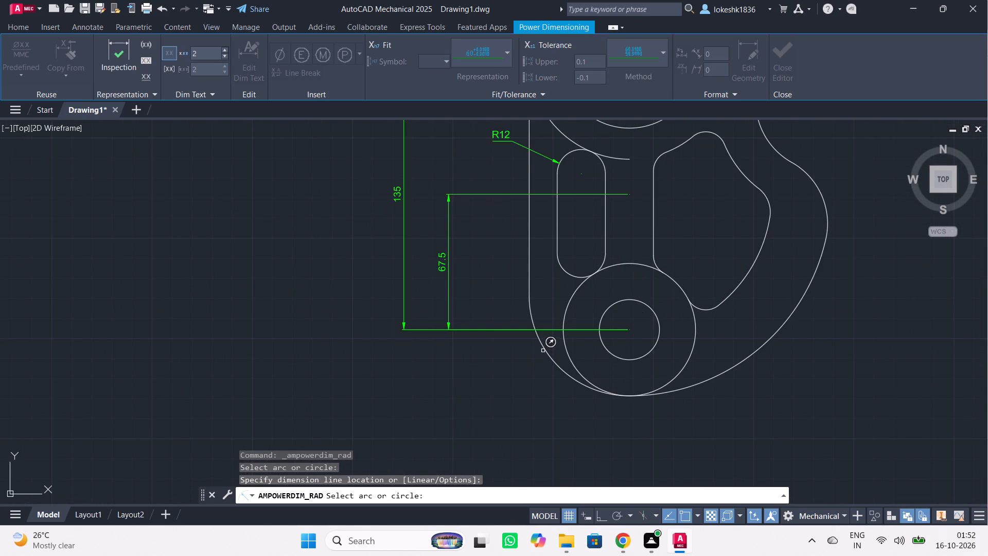
pyautogui.click(544, 350)
pyautogui.click(519, 380)
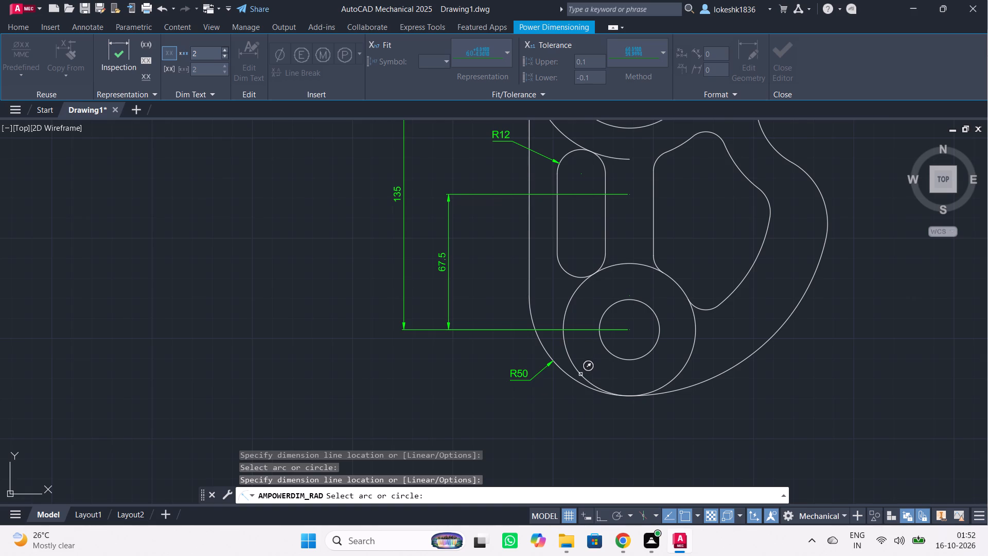
pyautogui.click(608, 353)
pyautogui.click(558, 404)
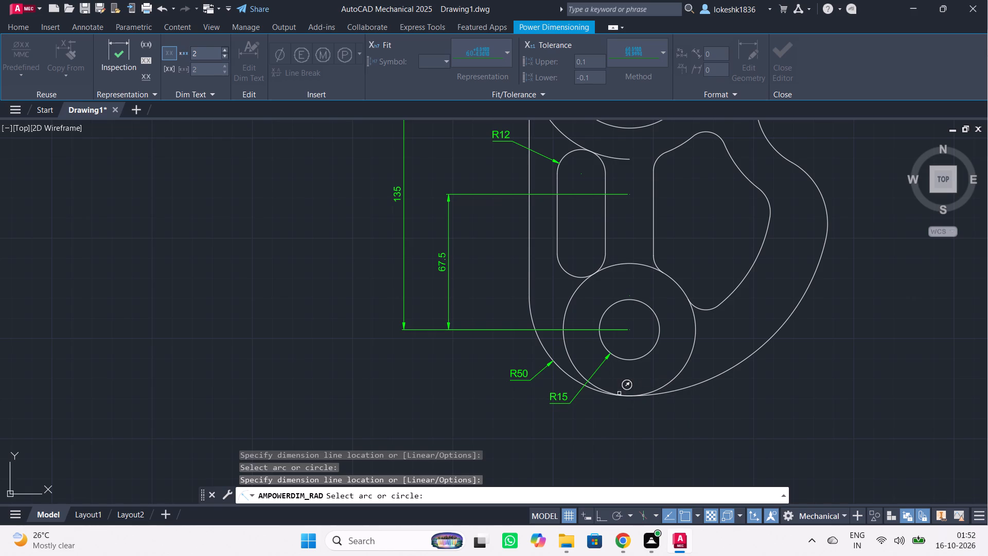
pyautogui.click(677, 377)
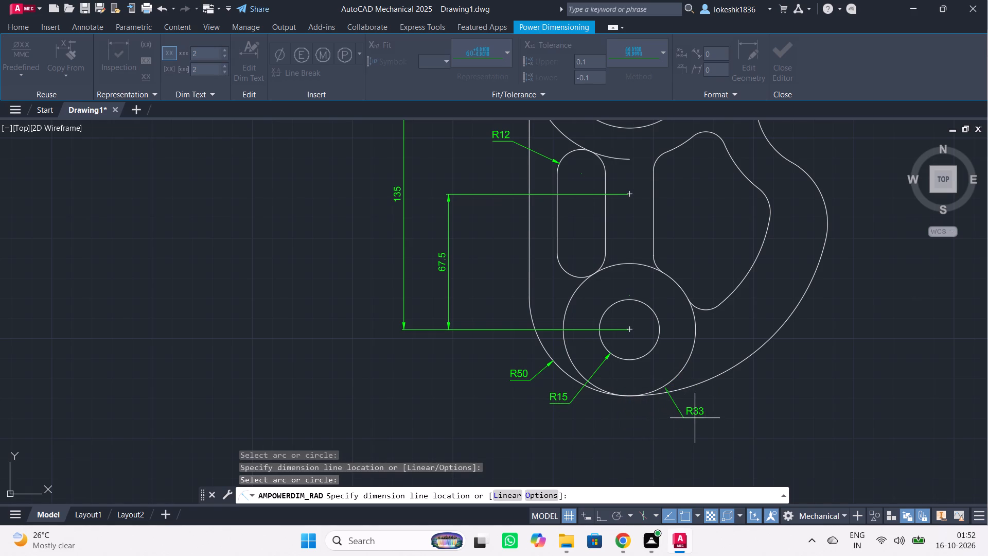
pyautogui.click(713, 421)
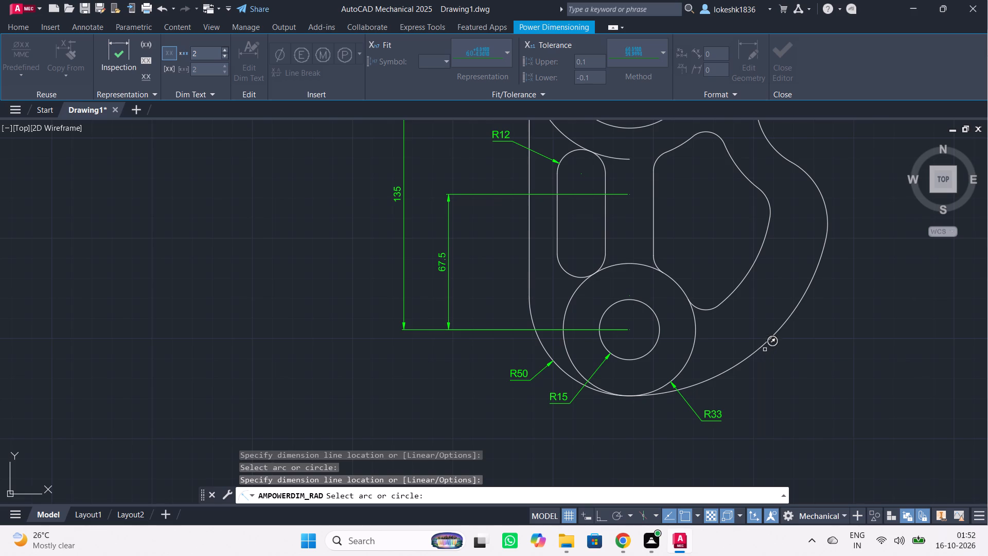
# Add radius dimensions to the profile's large lower-right arc and the cutout's long right-hand arc, with both labels near the outer arc.
pyautogui.click(770, 341)
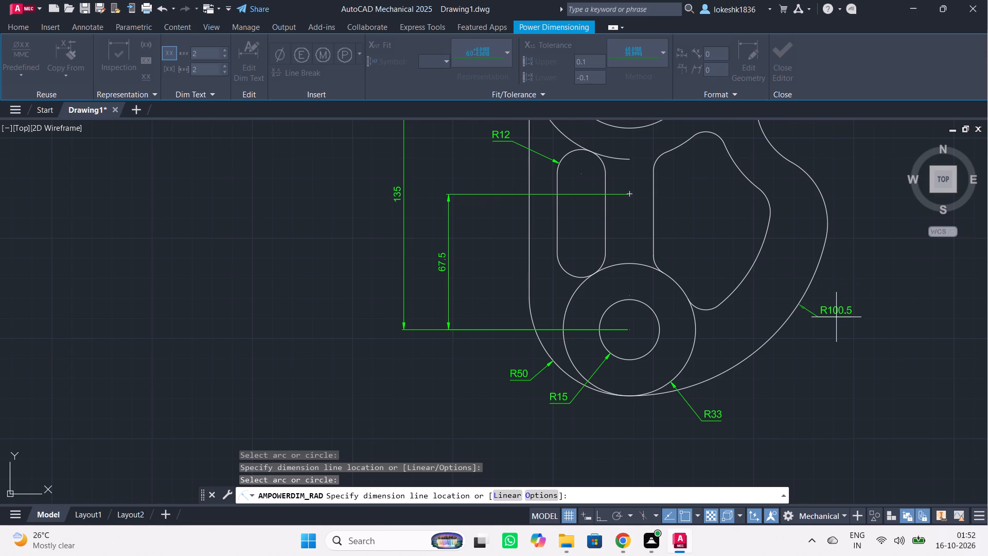
pyautogui.click(836, 317)
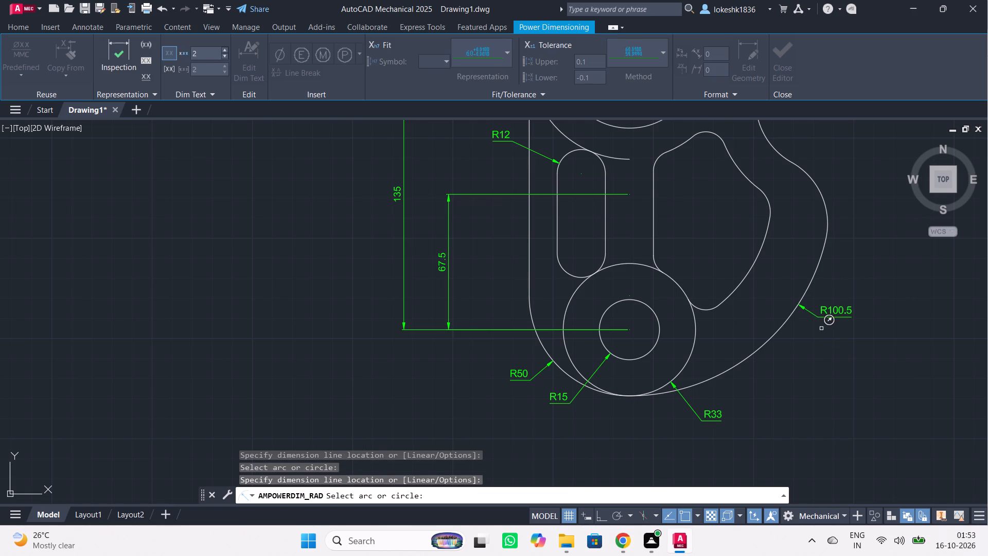
pyautogui.click(757, 258)
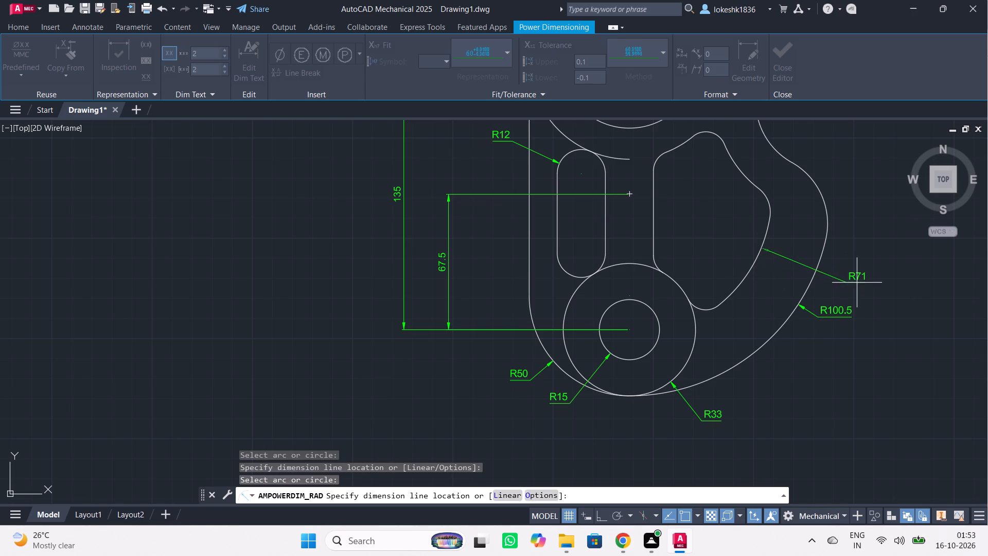
pyautogui.click(840, 282)
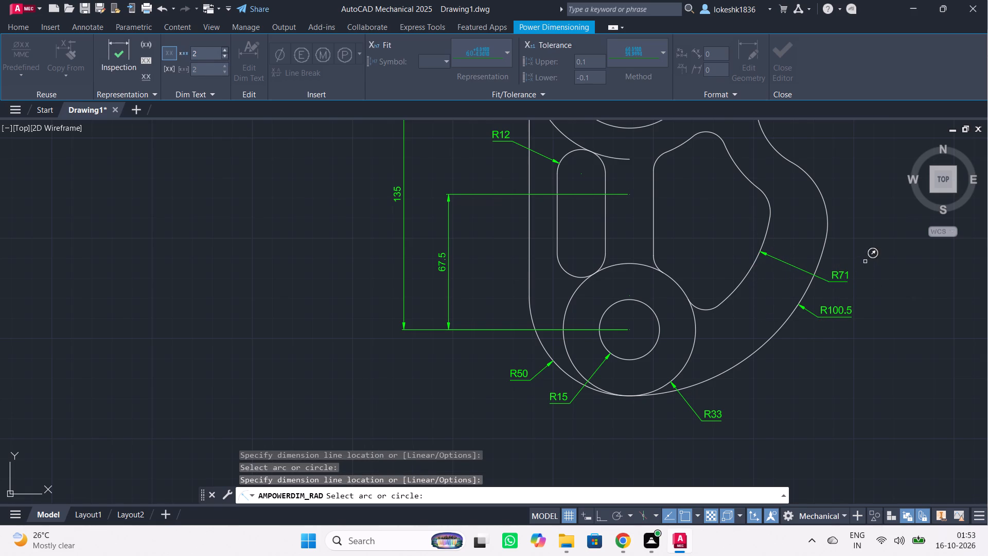
# Add radius dimensions to the profile's concave arc below the nose and the convex arc beneath it, with both labels outside the profile.
pyautogui.moveTo(868, 268); pyautogui.dragTo(826, 346, button='middle')
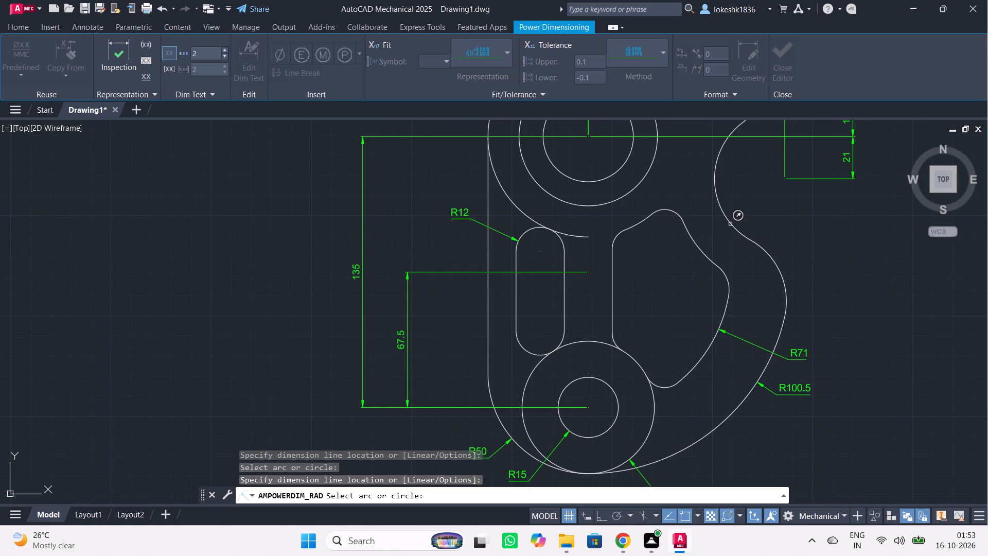
pyautogui.click(721, 208)
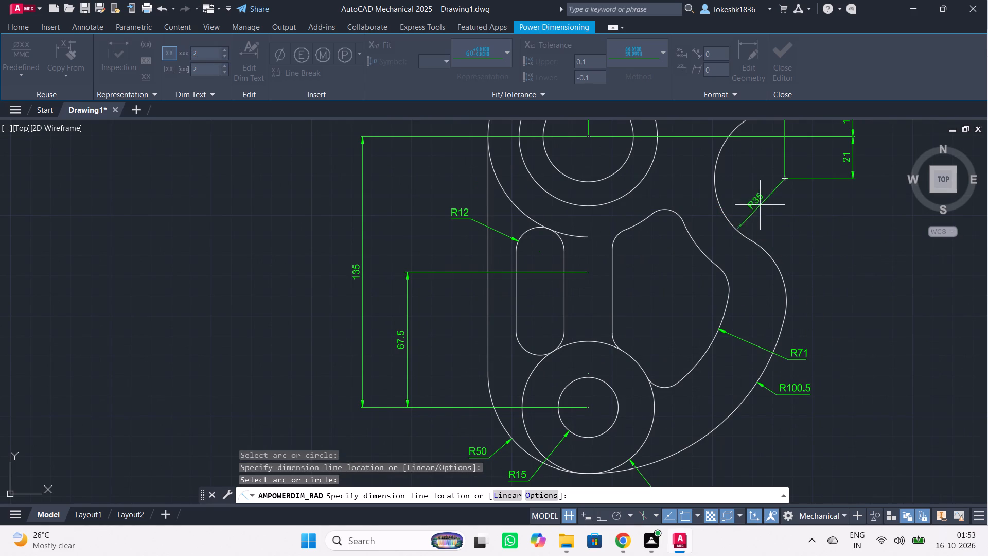
pyautogui.click(748, 187)
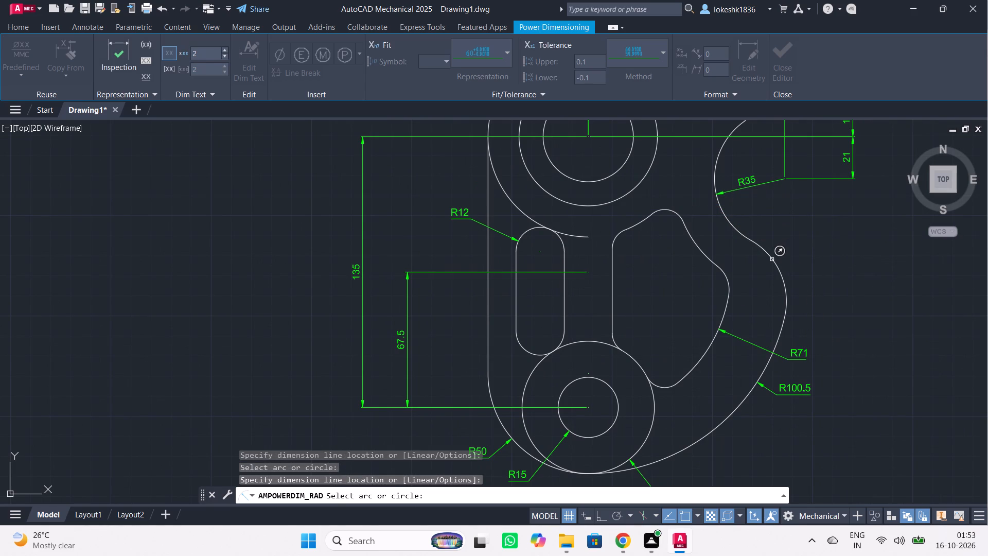
pyautogui.click(772, 257)
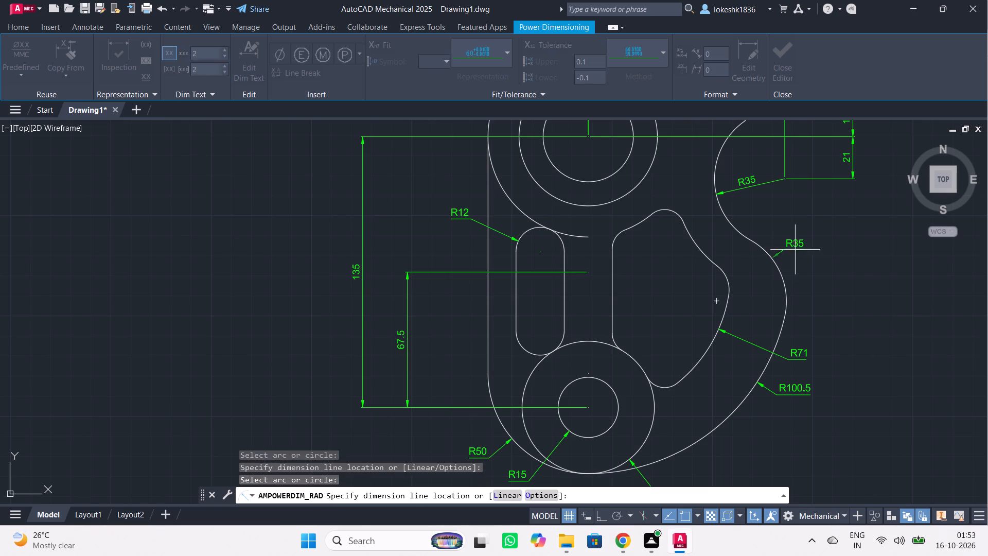
pyautogui.click(819, 268)
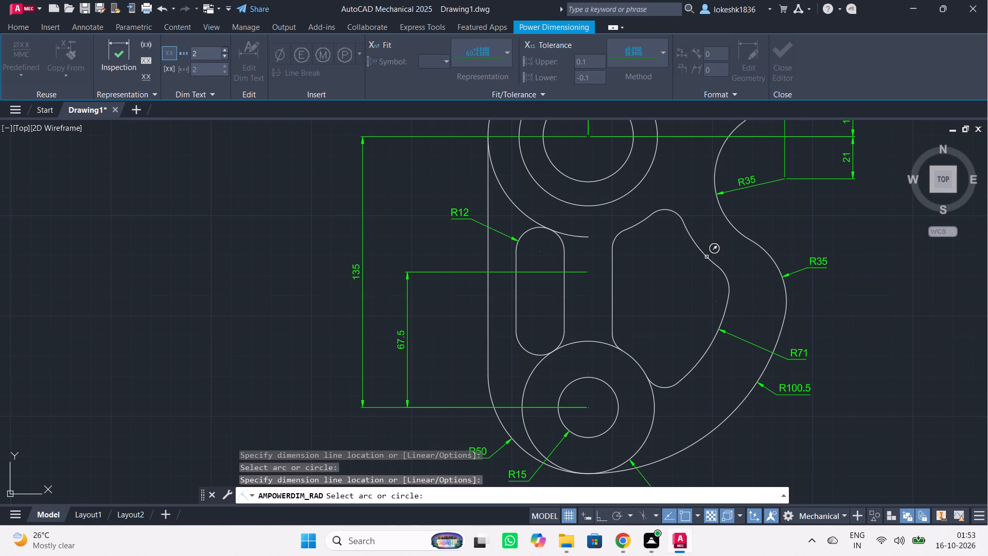
# Add a radius dimension to the cutout's concave upper-right arc, with the label between the cutout and the outer profile.
pyautogui.click(705, 256)
pyautogui.click(718, 236)
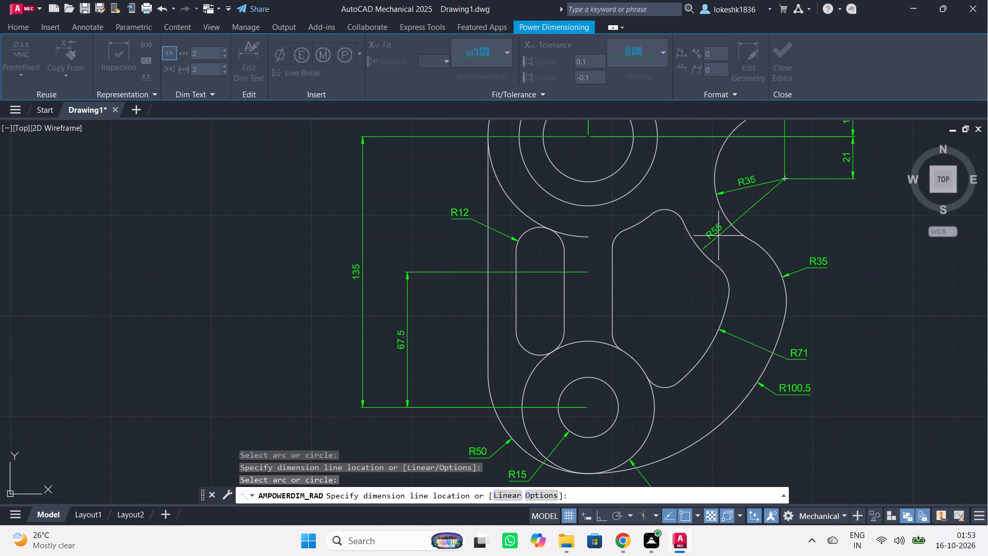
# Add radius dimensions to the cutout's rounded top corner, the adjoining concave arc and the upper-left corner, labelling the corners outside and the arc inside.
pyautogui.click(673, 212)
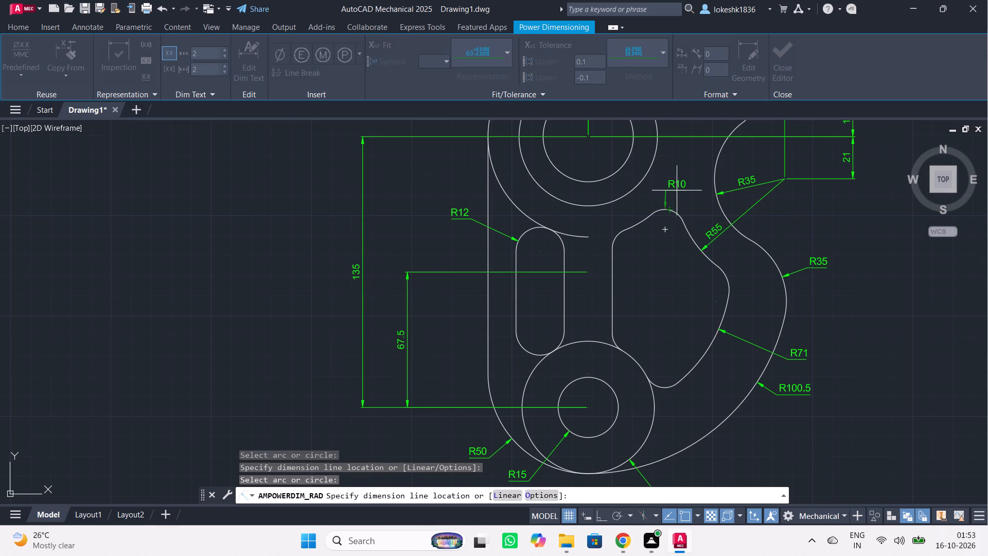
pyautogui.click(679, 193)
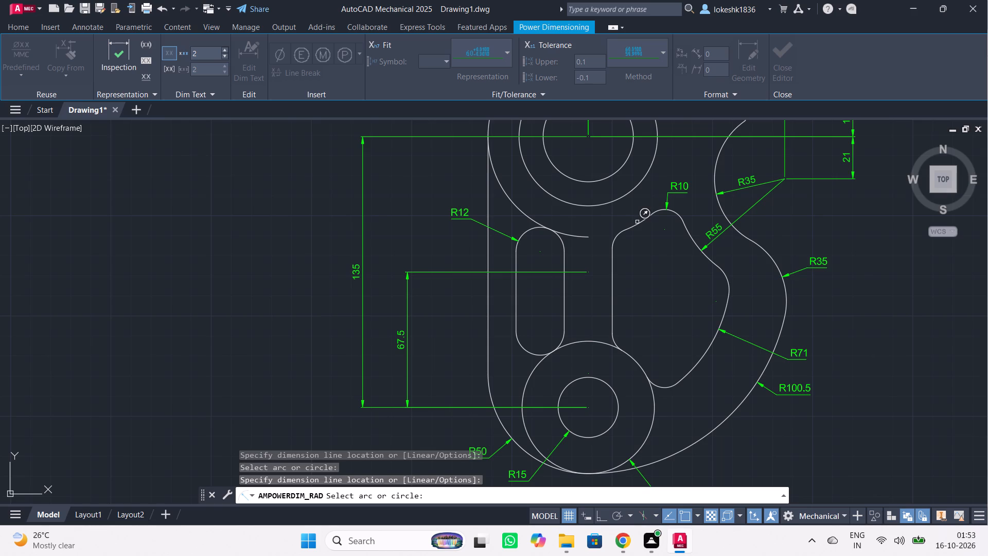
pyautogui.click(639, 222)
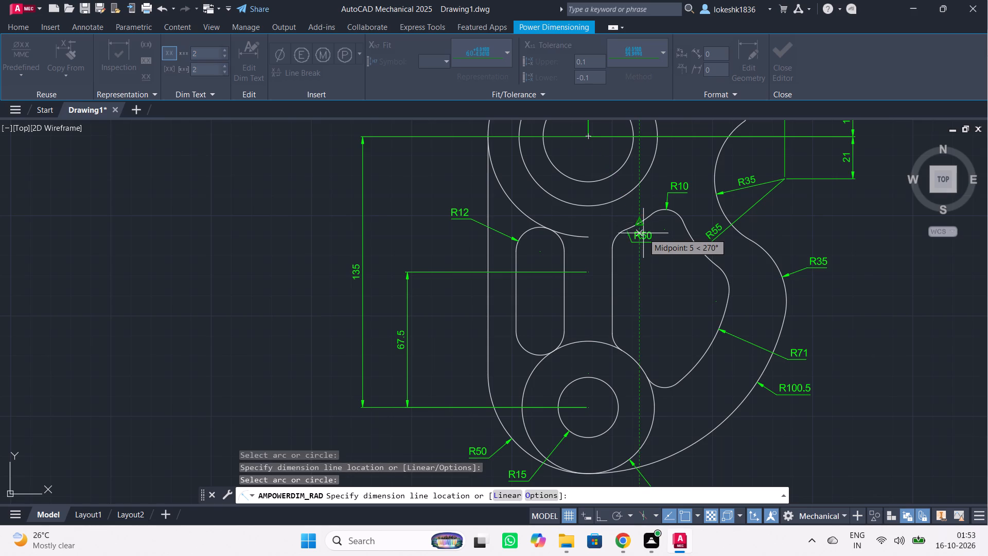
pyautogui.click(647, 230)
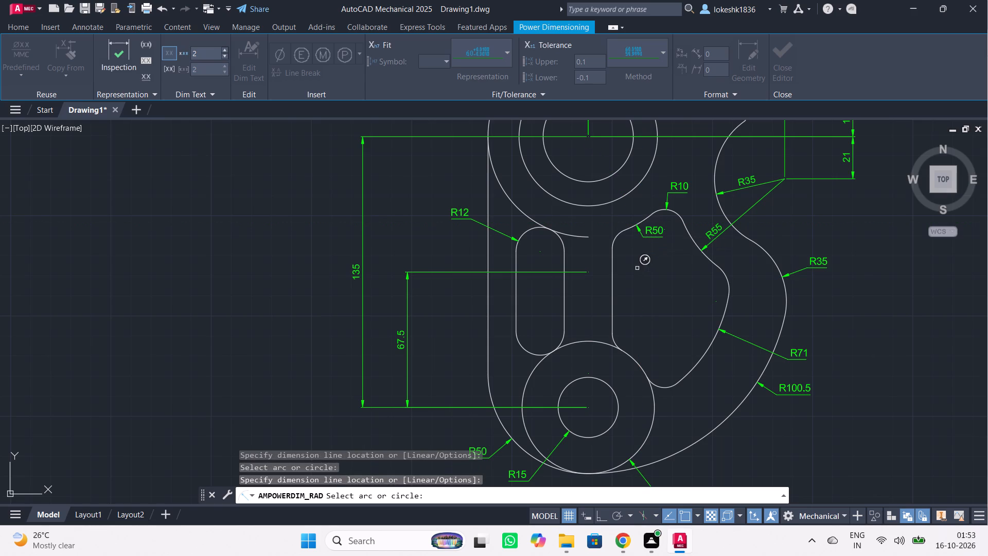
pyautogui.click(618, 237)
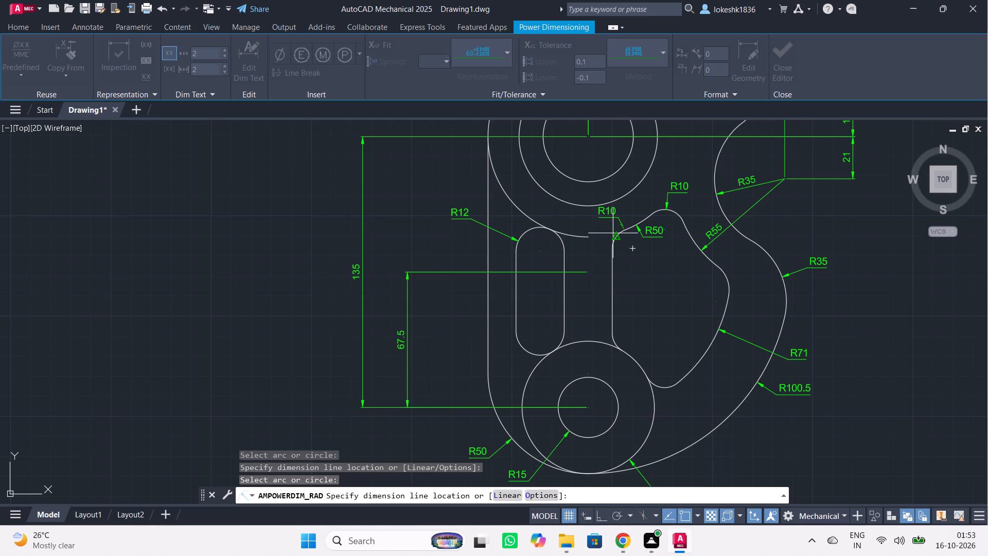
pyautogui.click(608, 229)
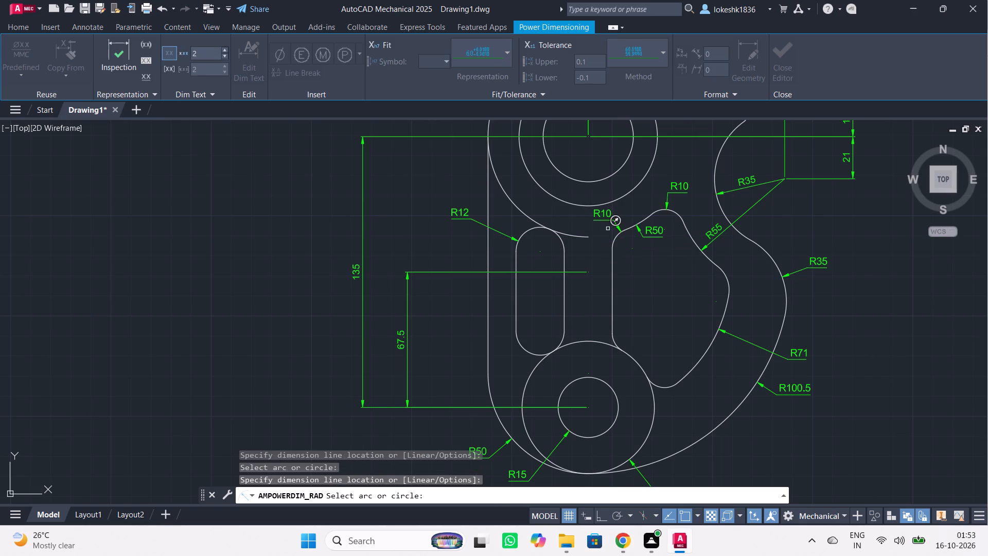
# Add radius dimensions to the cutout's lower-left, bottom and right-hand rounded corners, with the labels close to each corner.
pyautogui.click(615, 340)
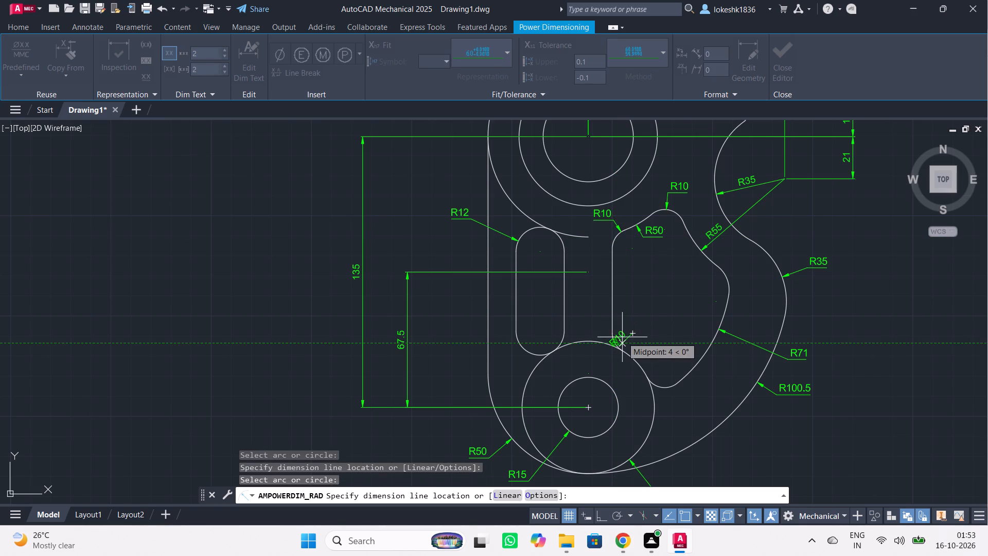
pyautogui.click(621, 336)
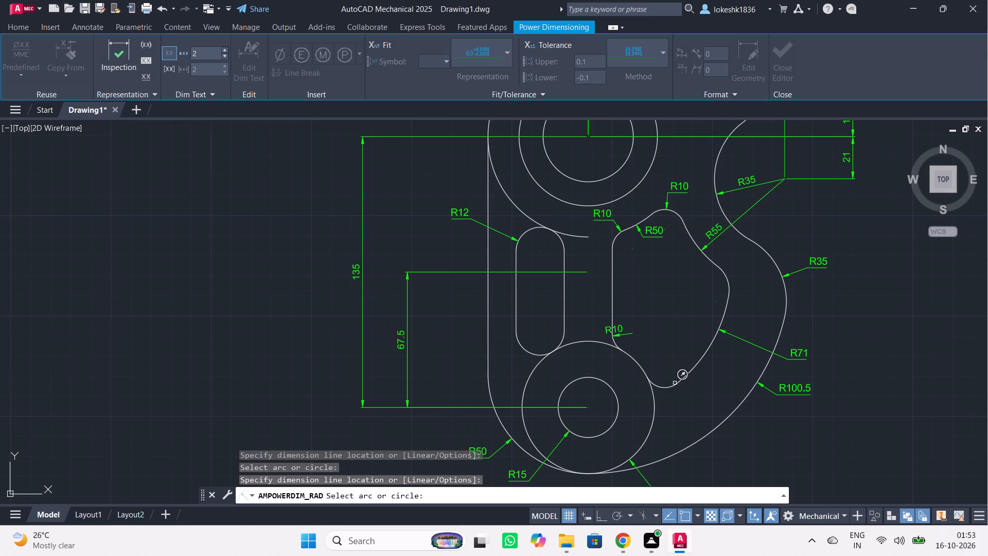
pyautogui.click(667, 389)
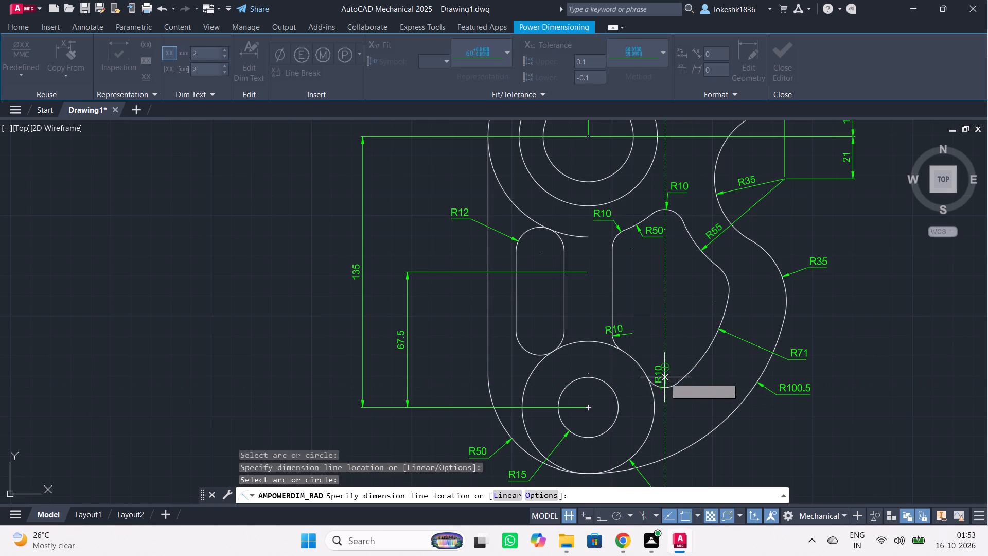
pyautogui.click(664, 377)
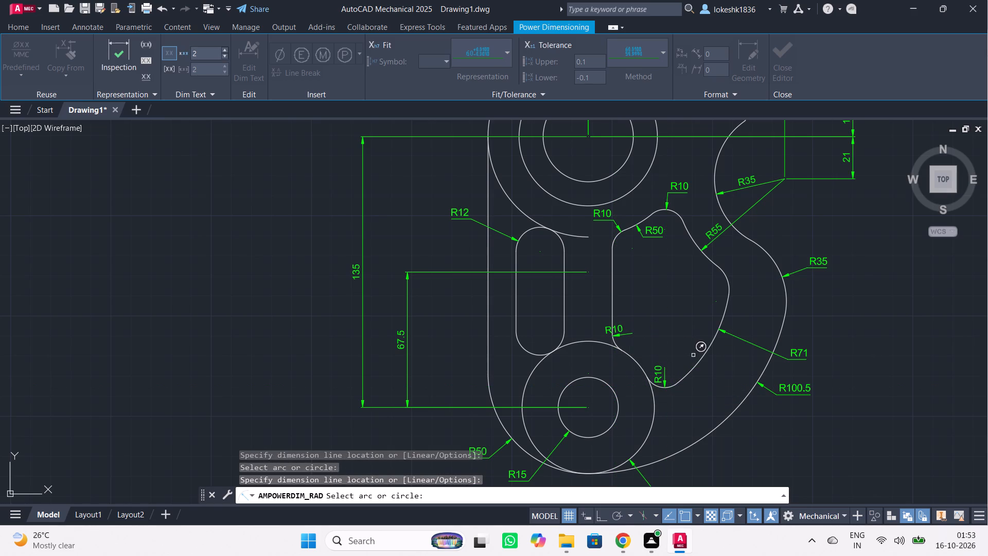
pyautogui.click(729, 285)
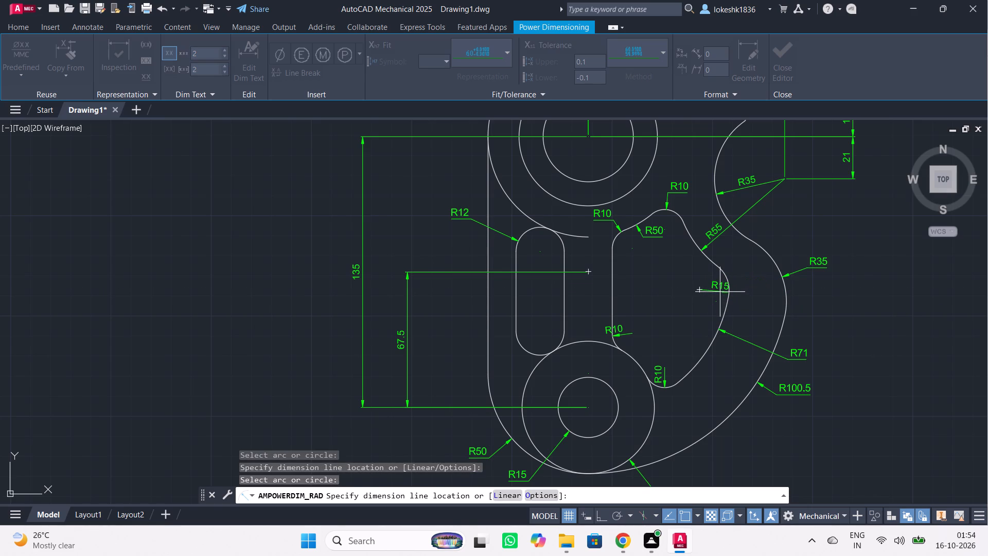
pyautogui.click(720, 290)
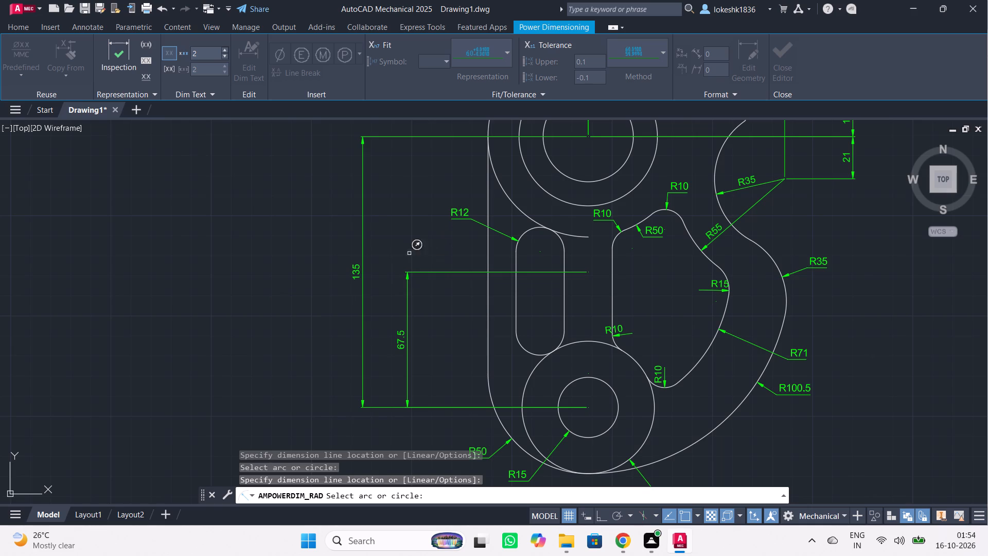
# Look over the whole plate for circles and arcs that still lack a radius dimension.
pyautogui.moveTo(372, 273); pyautogui.dragTo(158, 297, button='middle')
pyautogui.scroll(-1, 364, 303)
pyautogui.scroll(1, 391, 298)
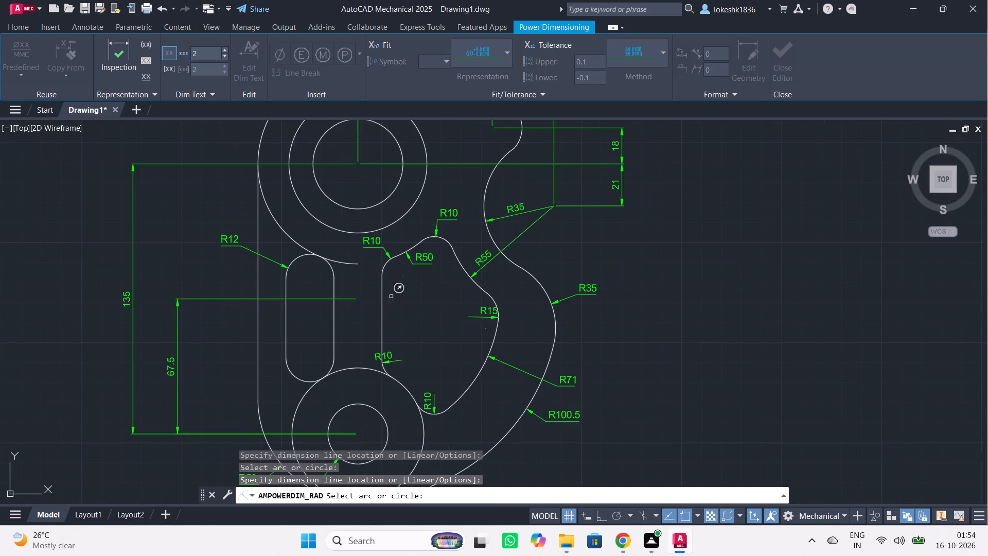
pyautogui.scroll(-1, 415, 287)
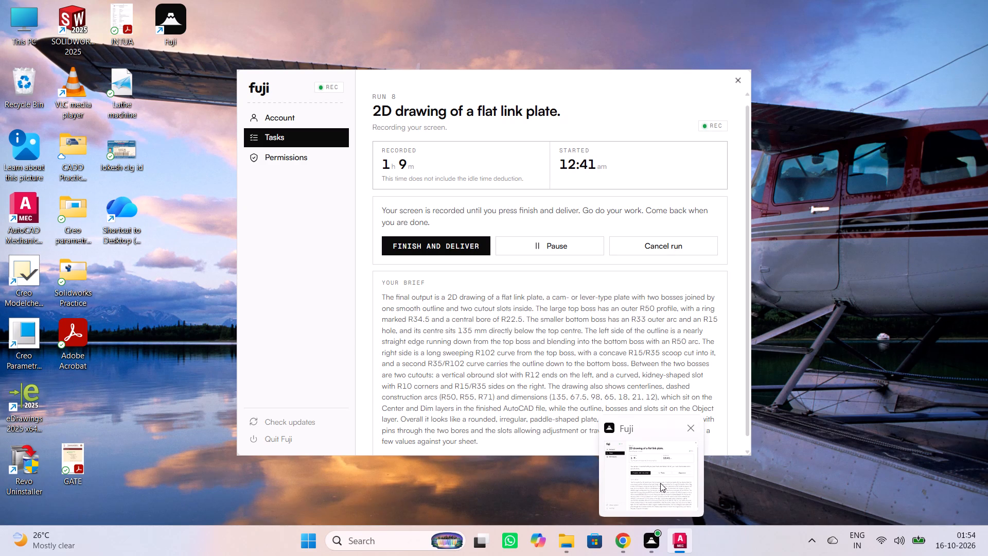
pyautogui.scroll(-1, 564, 333)
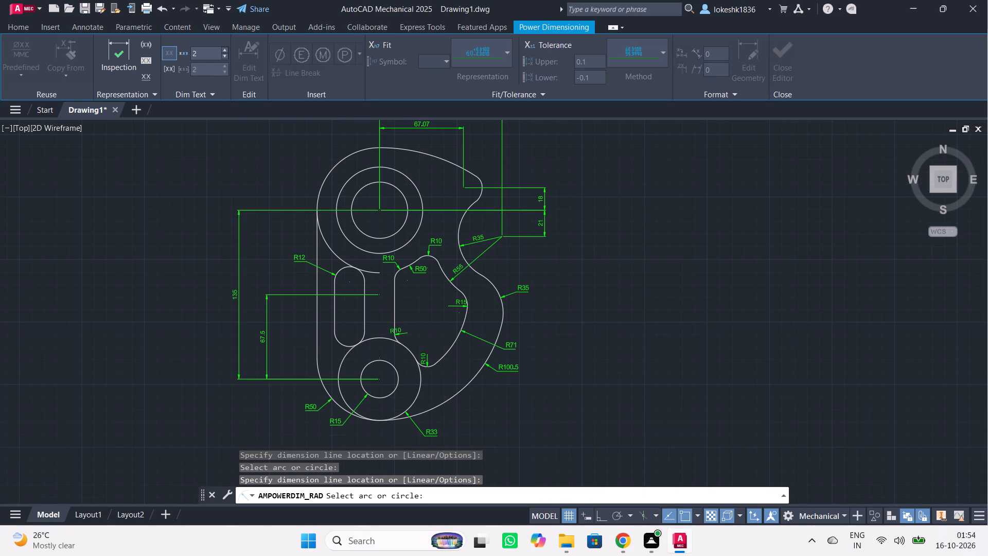
pyautogui.scroll(2, 401, 351)
pyautogui.scroll(-1, 521, 379)
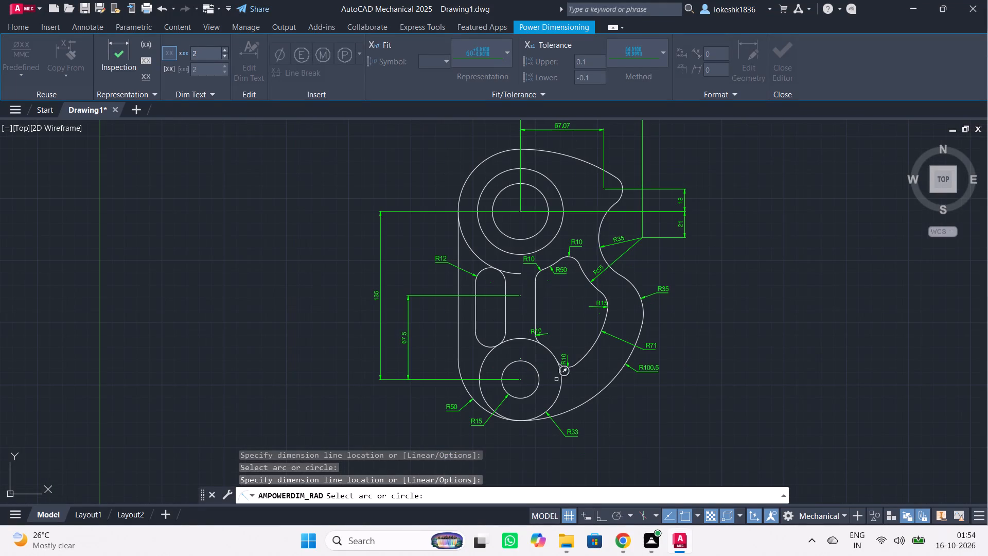
pyautogui.moveTo(628, 428); pyautogui.dragTo(672, 357, button='middle')
pyautogui.scroll(-1, 664, 343)
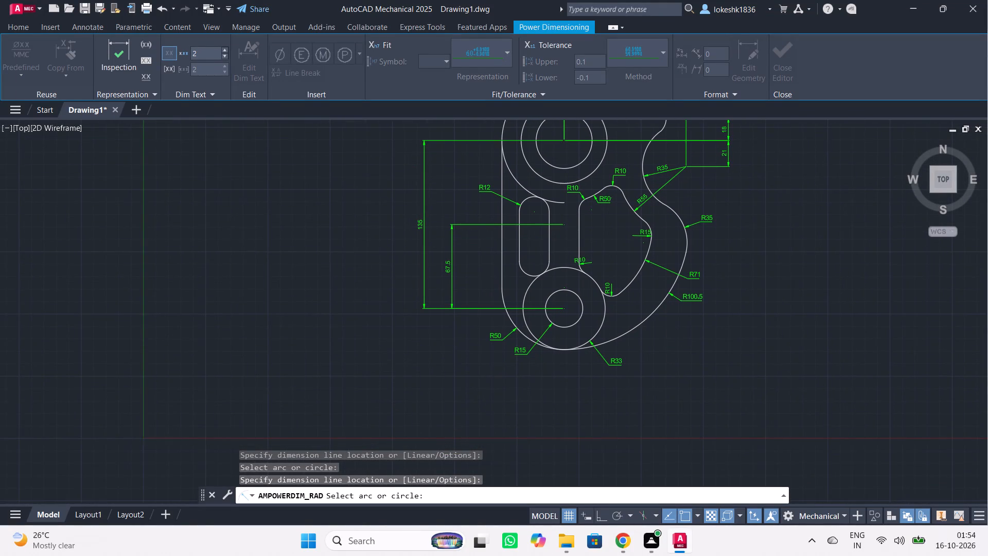
pyautogui.scroll(2, 612, 322)
pyautogui.scroll(-2, 600, 255)
pyautogui.scroll(1, 579, 207)
pyautogui.scroll(-2, 588, 187)
pyautogui.scroll(2, 588, 165)
pyautogui.scroll(-2, 588, 150)
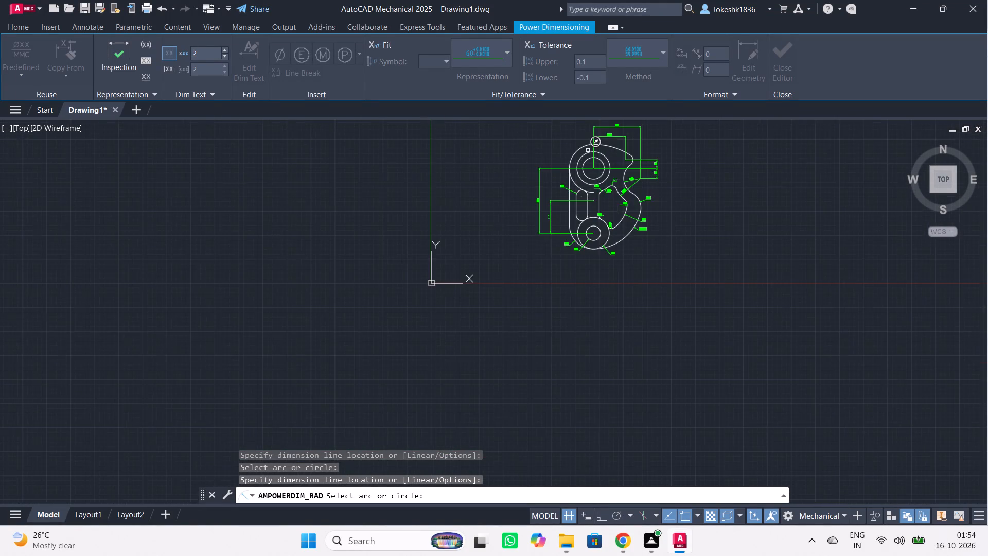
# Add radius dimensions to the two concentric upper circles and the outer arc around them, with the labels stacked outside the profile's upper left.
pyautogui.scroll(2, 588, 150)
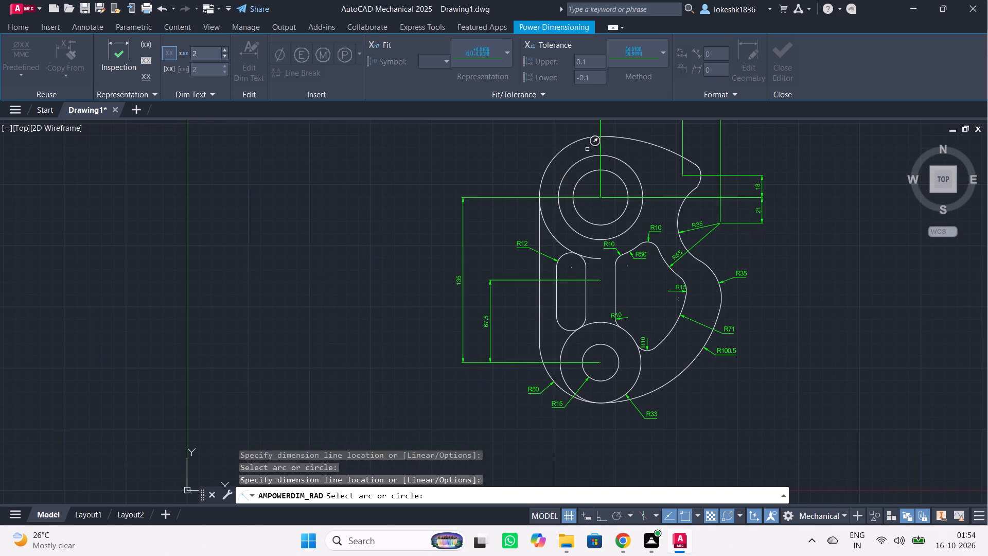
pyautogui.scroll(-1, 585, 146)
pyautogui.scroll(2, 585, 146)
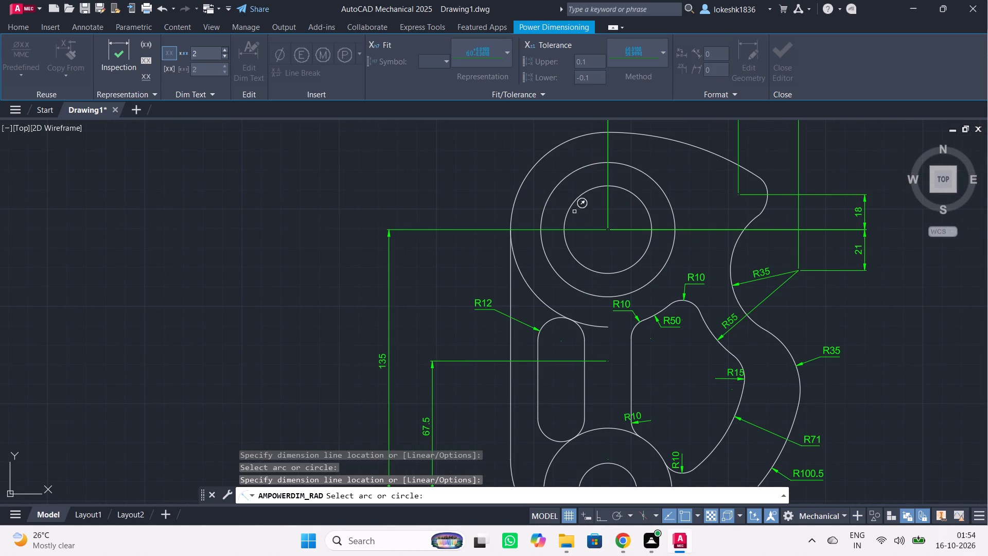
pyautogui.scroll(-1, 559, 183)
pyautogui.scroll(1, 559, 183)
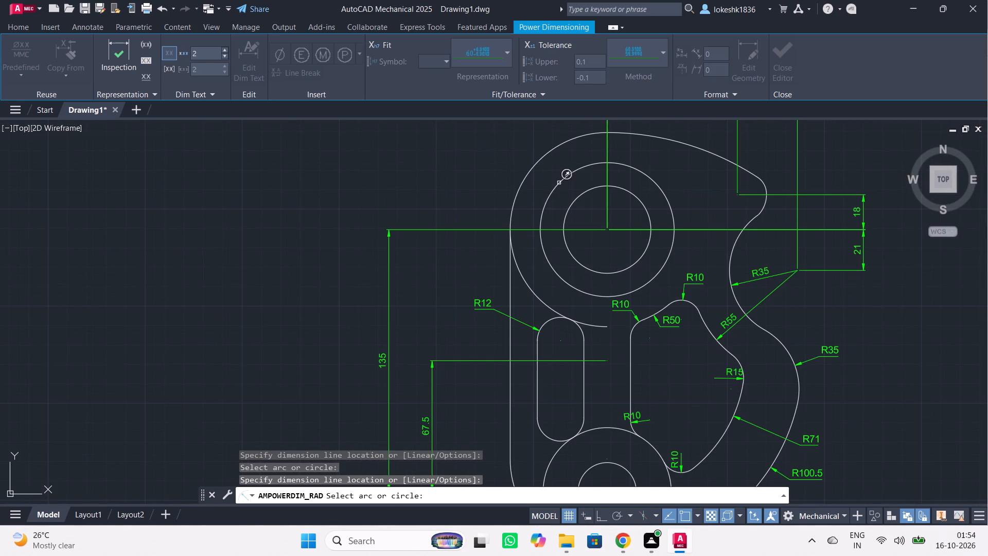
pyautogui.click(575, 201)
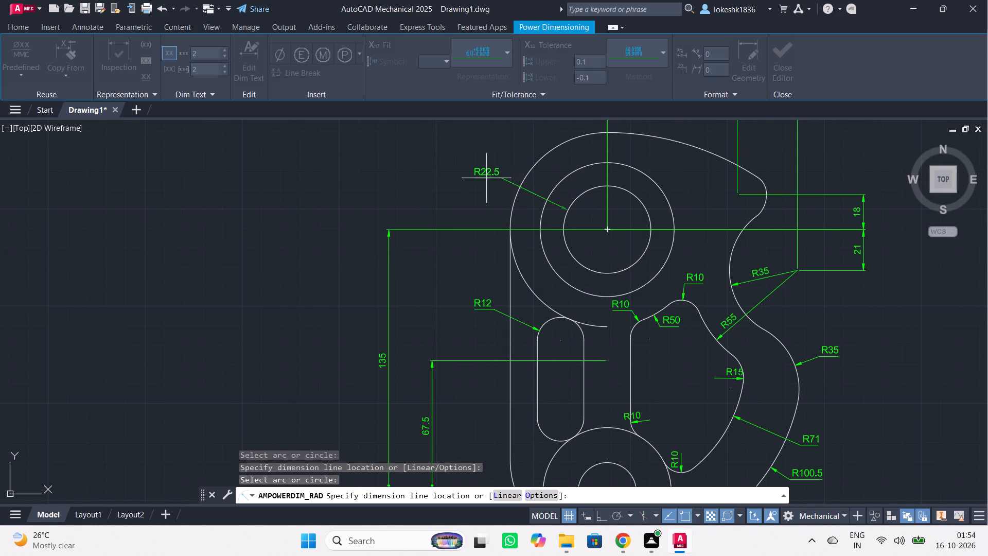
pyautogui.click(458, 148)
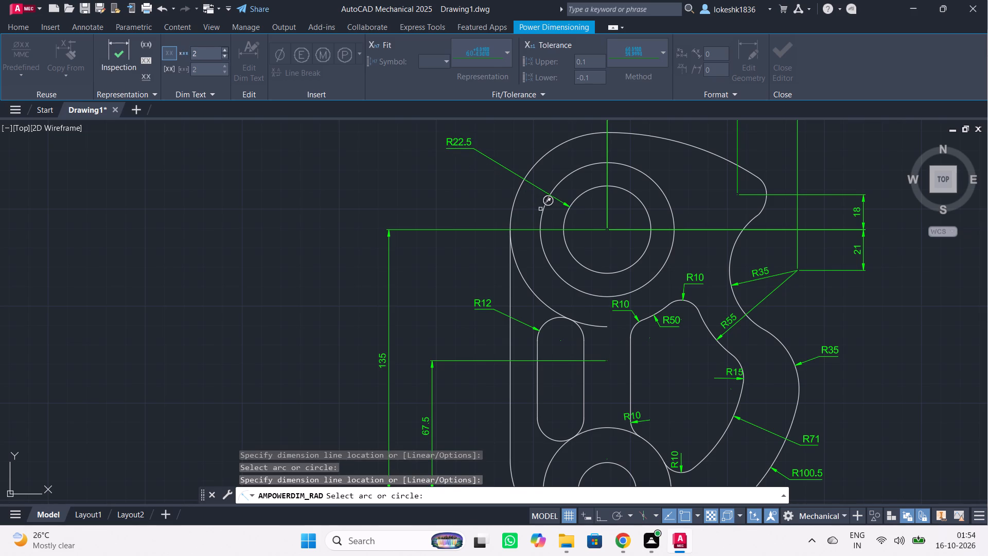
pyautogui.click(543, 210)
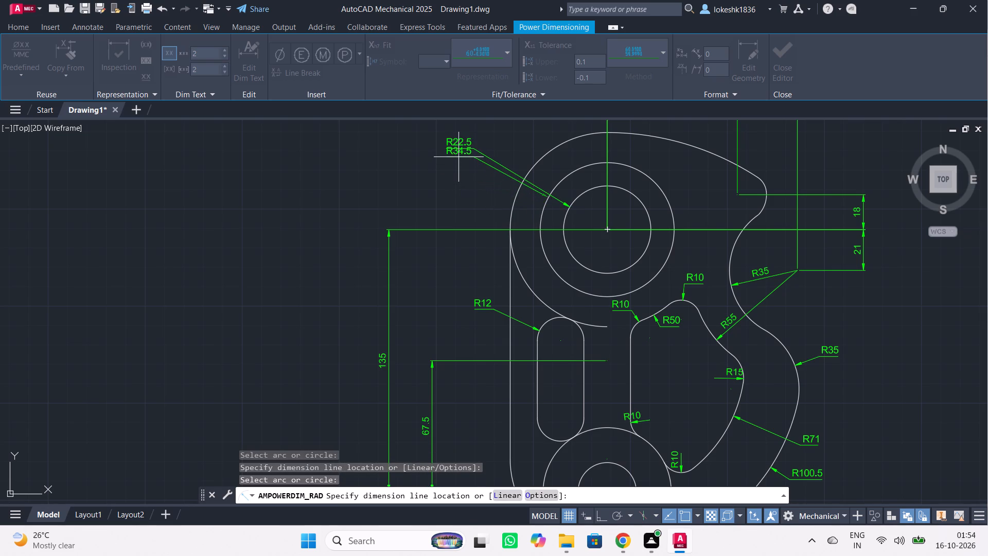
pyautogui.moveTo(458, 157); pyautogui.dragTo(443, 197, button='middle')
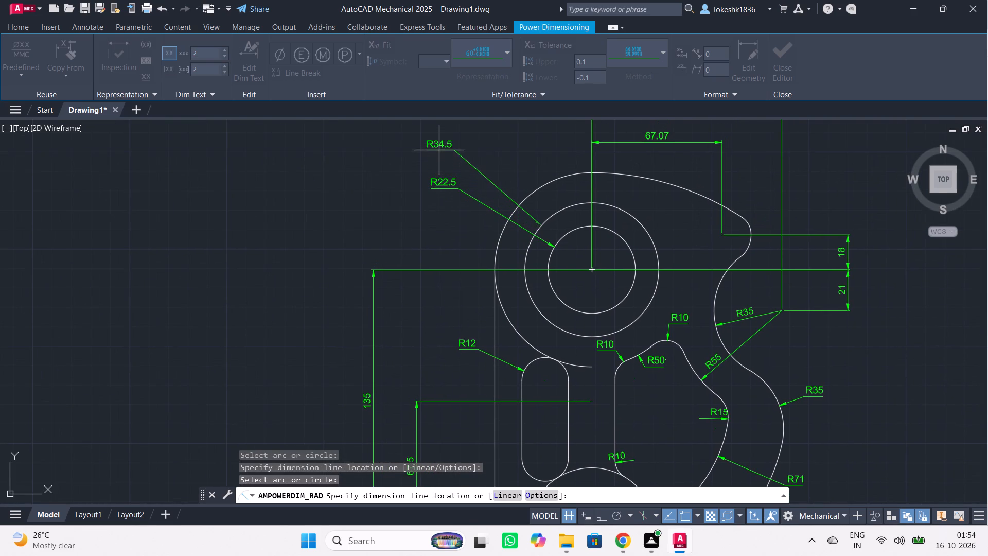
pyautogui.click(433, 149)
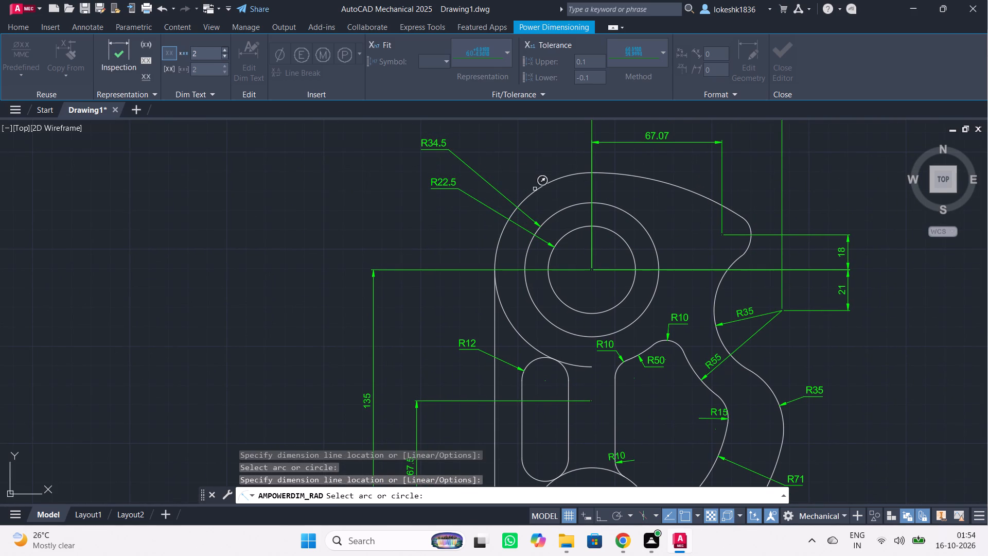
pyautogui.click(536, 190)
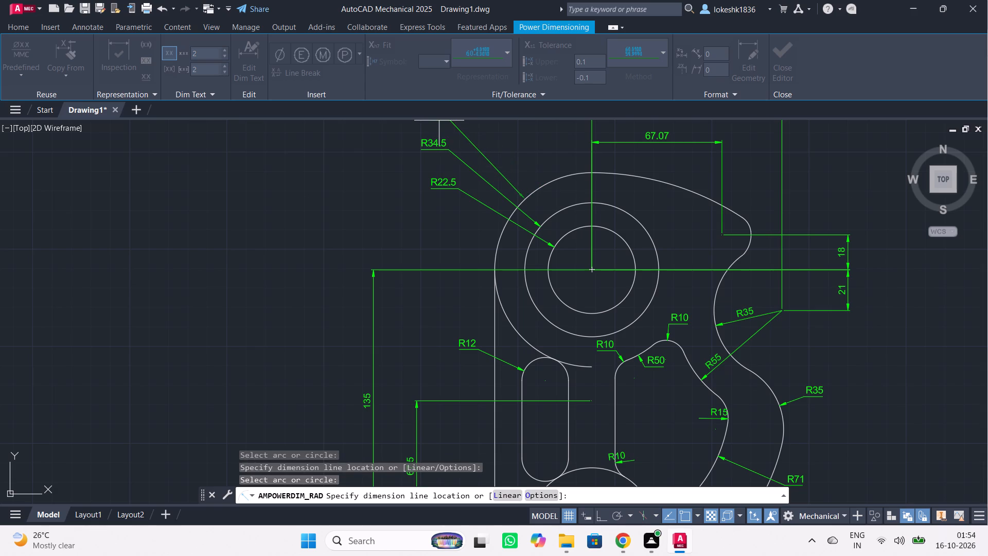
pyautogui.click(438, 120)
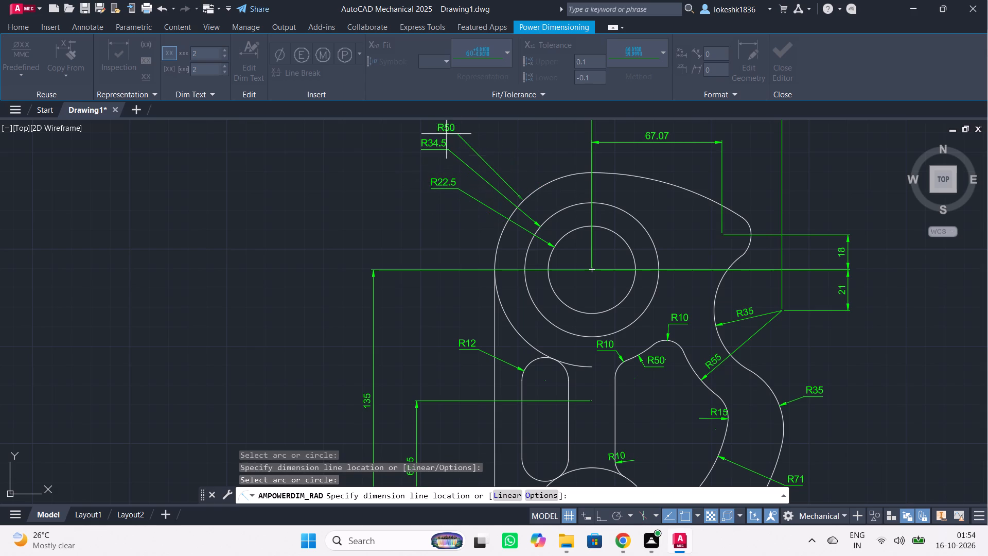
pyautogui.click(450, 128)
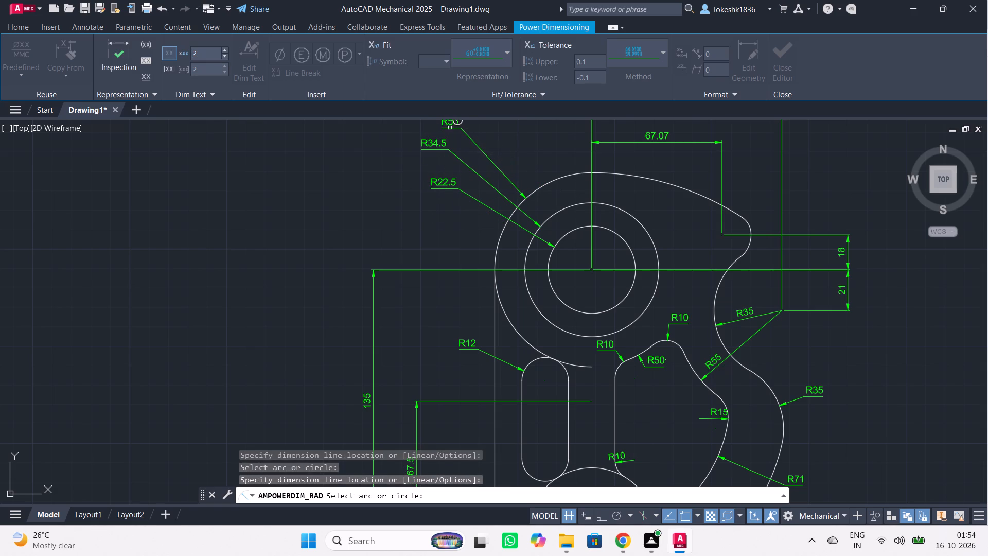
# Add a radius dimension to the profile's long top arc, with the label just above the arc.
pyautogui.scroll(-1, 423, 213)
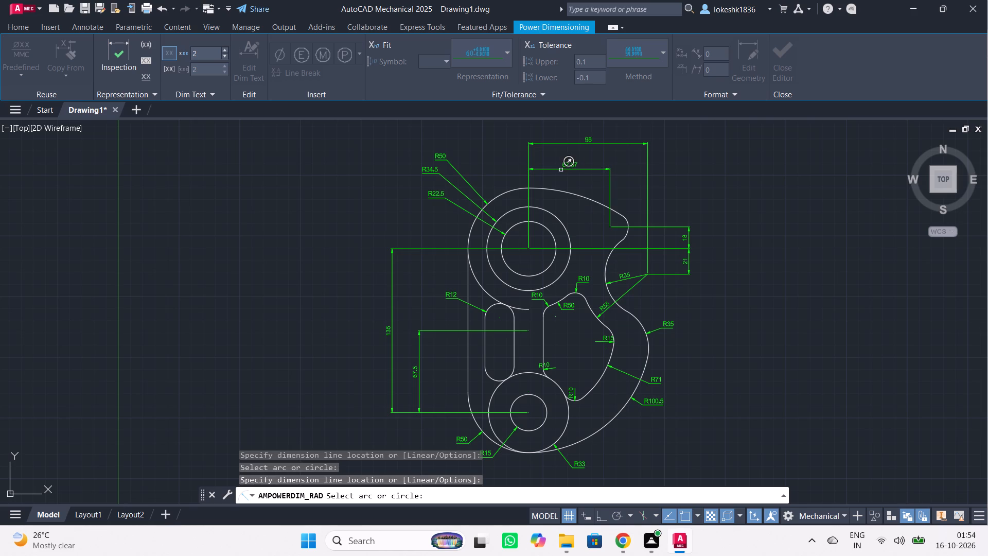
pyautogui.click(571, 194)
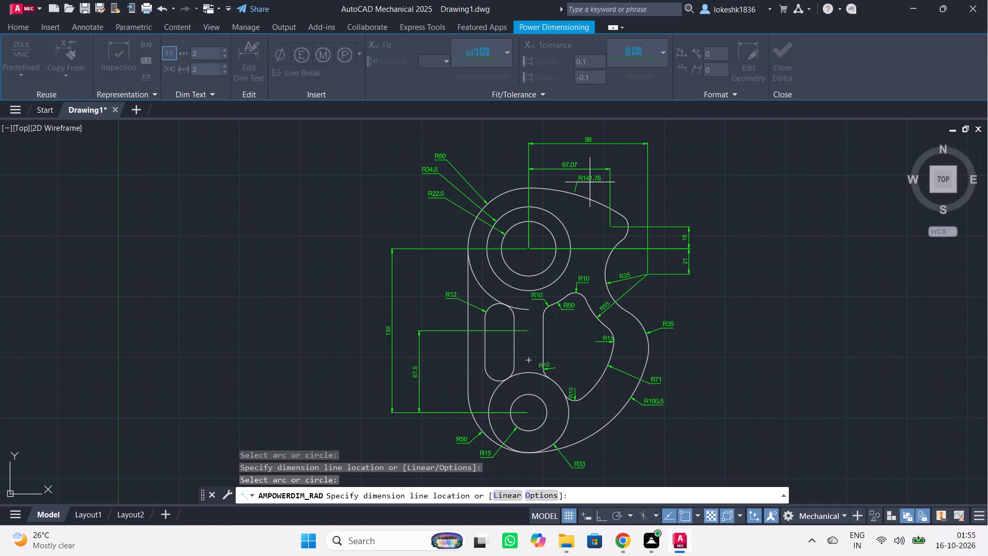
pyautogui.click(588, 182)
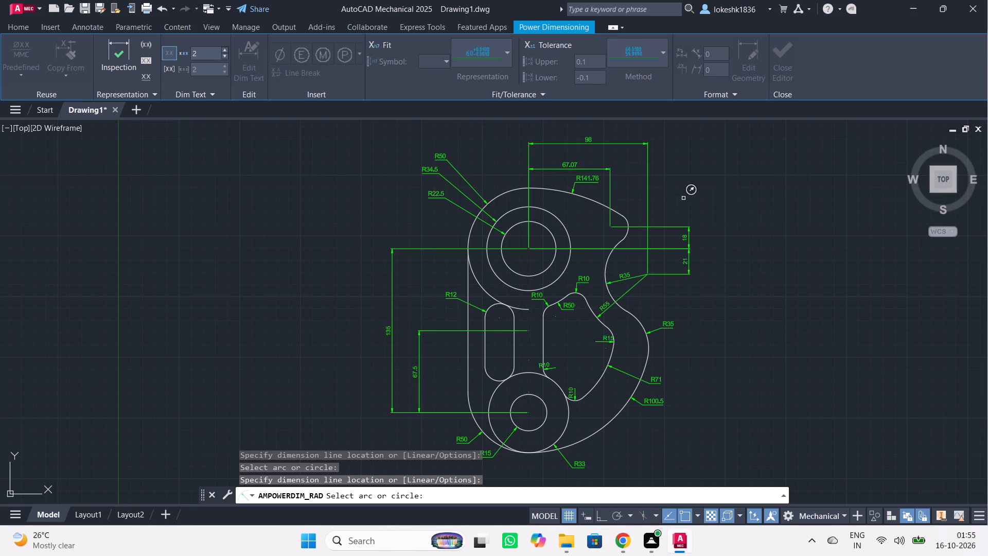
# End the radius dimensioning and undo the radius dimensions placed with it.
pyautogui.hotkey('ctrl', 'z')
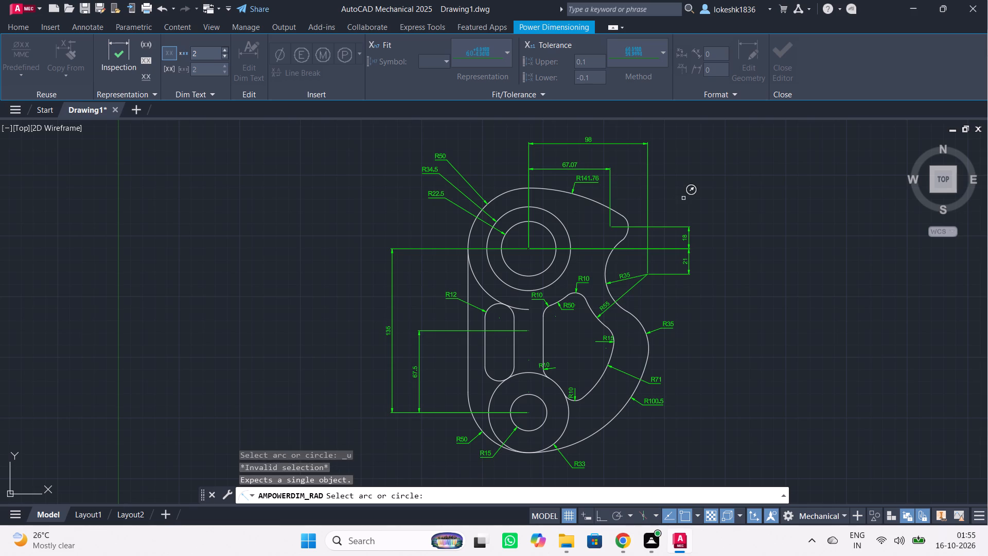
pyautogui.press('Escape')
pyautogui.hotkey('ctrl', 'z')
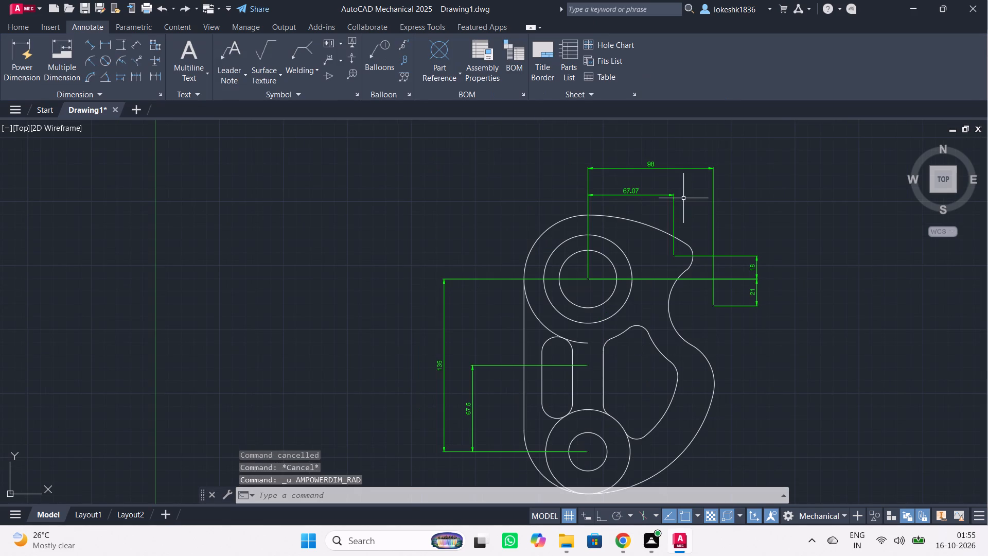
# Add a radius dimension to the profile's long top arc, with the label just above the arc.
pyautogui.click(86, 56)
pyautogui.click(646, 225)
pyautogui.click(649, 214)
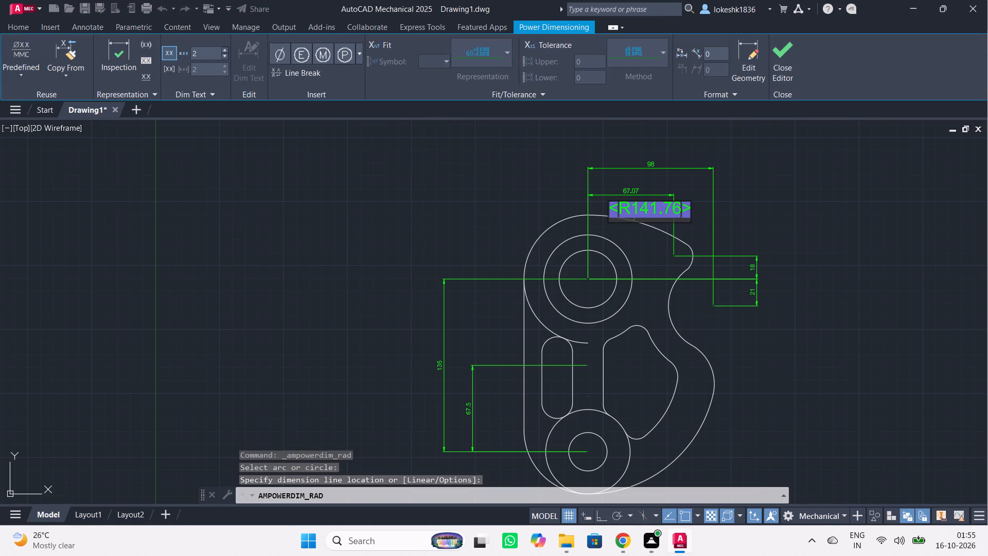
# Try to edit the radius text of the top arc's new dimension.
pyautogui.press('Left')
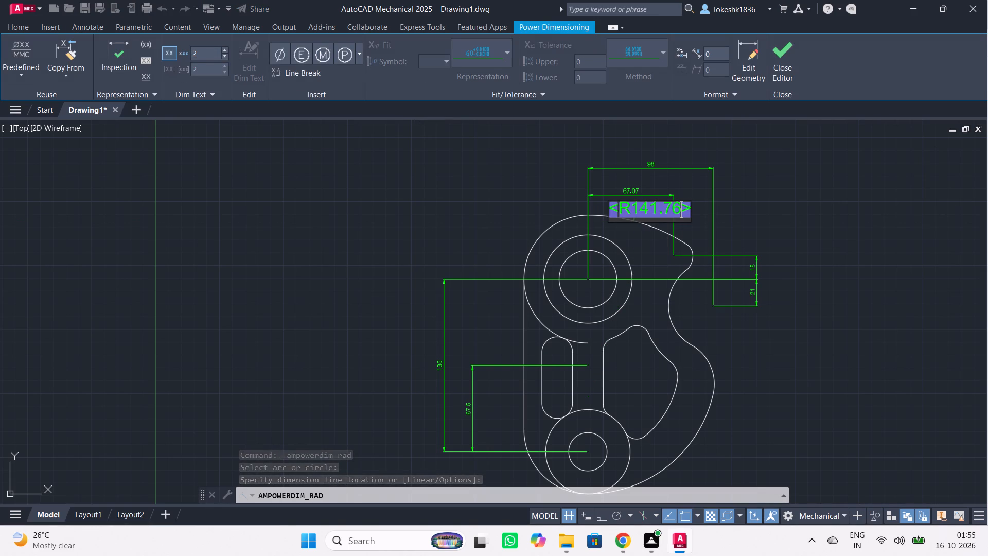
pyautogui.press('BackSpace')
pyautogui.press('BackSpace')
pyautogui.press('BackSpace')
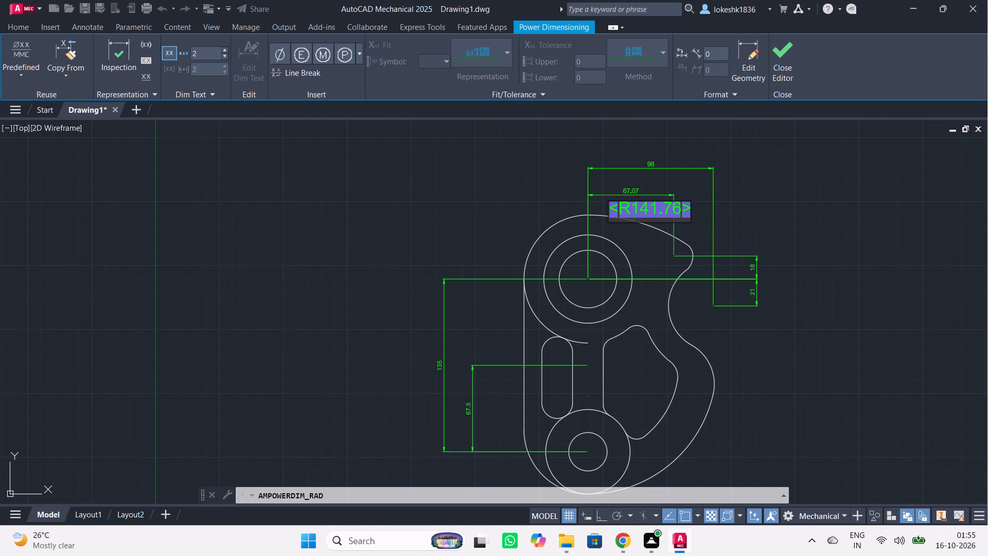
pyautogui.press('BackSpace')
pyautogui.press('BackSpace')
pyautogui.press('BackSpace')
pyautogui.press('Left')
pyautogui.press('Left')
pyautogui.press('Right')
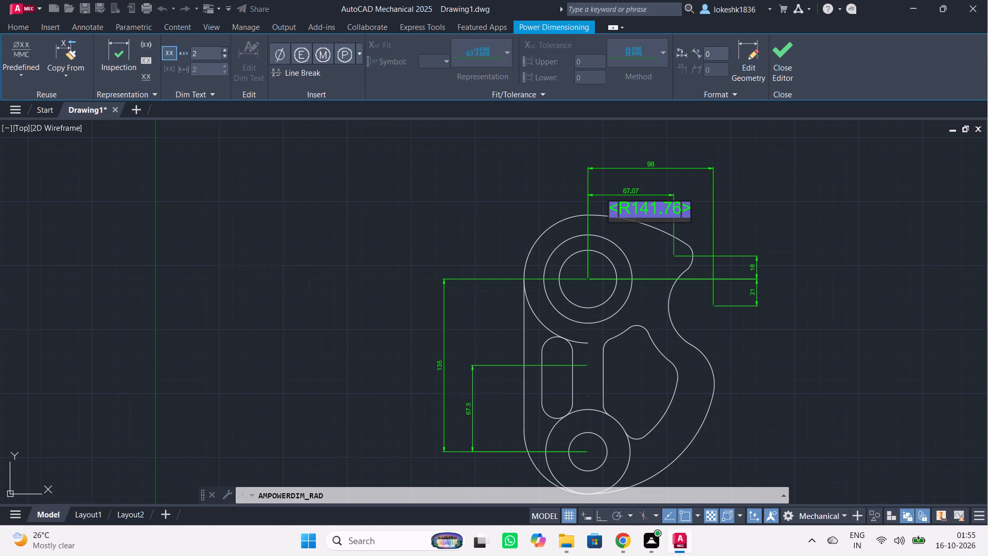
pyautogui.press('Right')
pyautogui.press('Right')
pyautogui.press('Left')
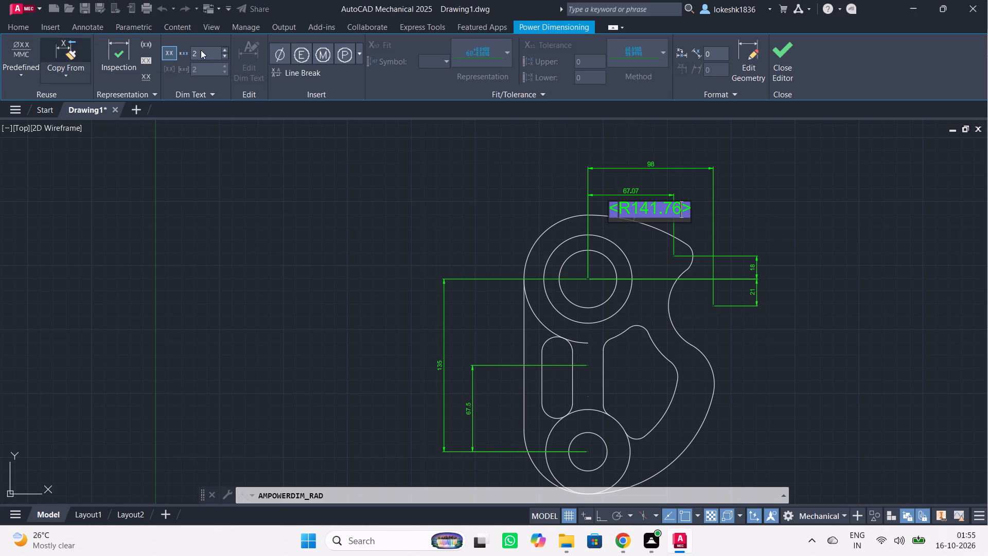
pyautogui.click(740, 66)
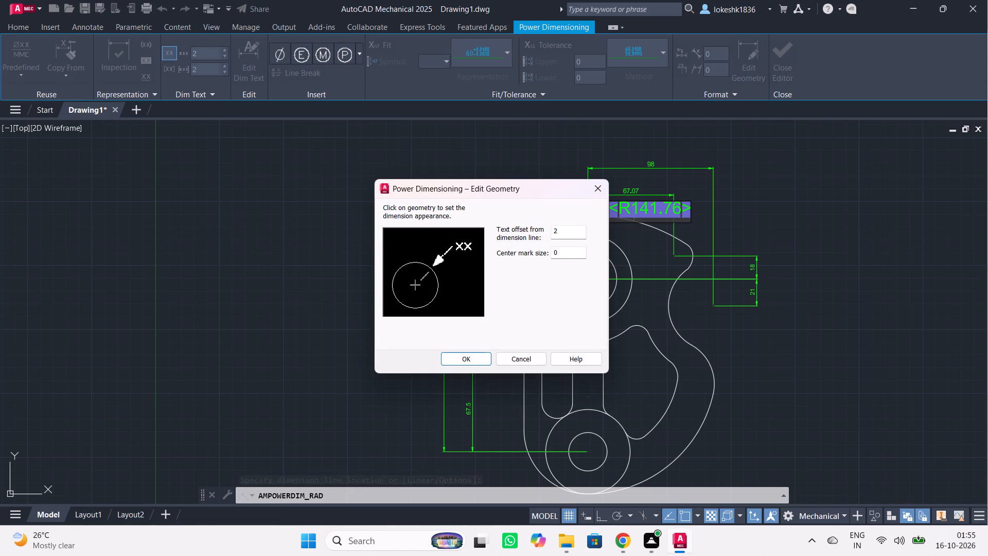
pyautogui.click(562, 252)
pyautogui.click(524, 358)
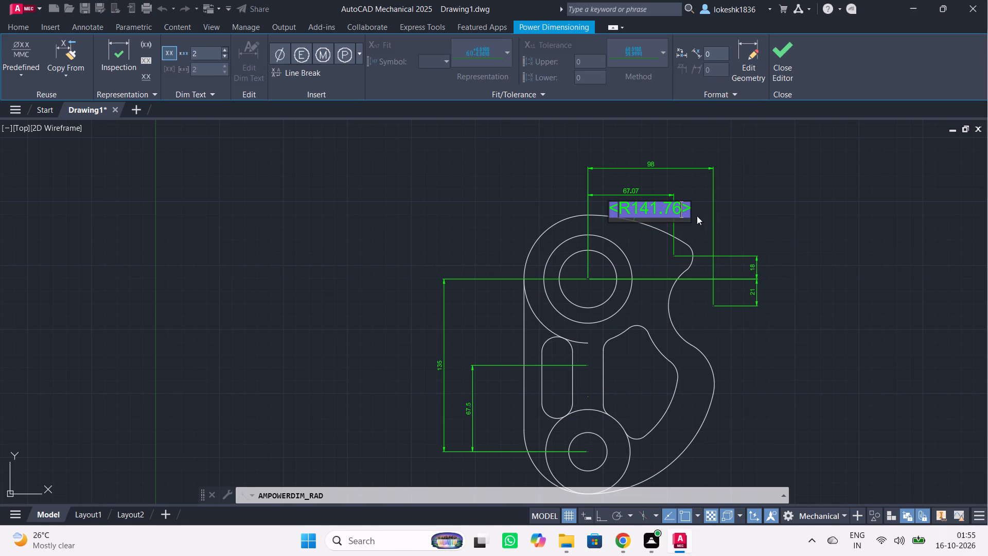
# Finish the top arc's radius dimension with its text left as generated.
pyautogui.click(761, 193)
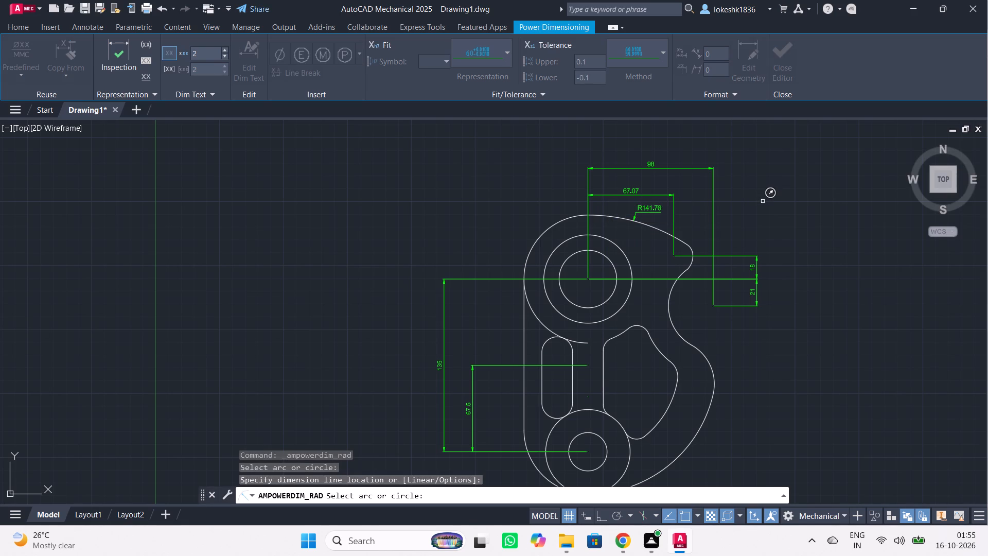
# Add radius dimensions to the two arcs of the rounded nose at the top arc's end, with the labels outside the profile.
pyautogui.scroll(1, 763, 202)
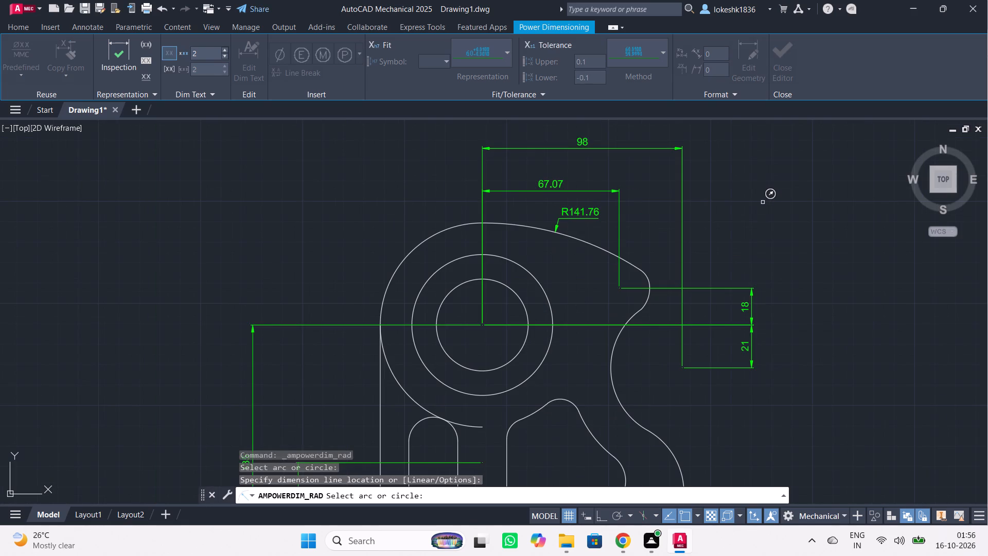
pyautogui.click(648, 277)
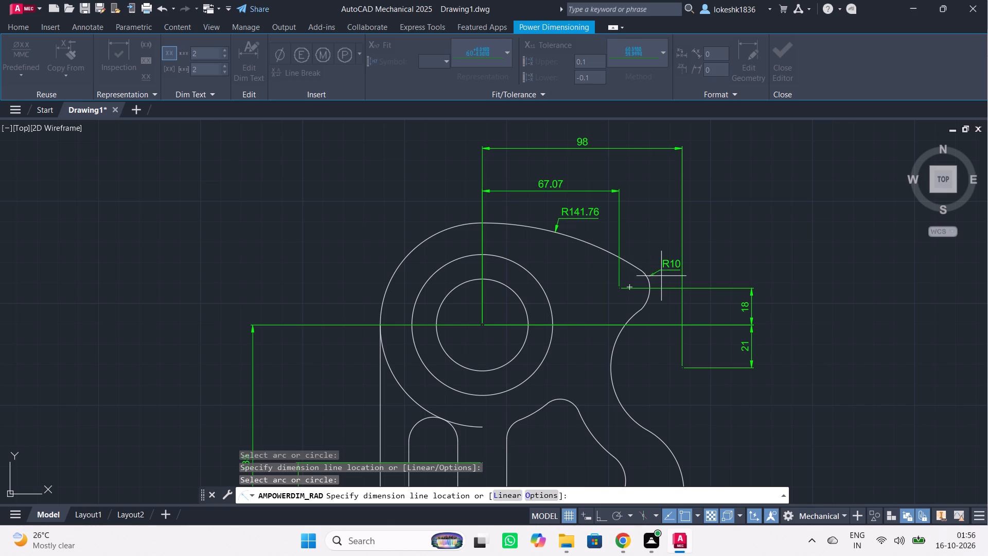
pyautogui.click(655, 248)
pyautogui.click(650, 294)
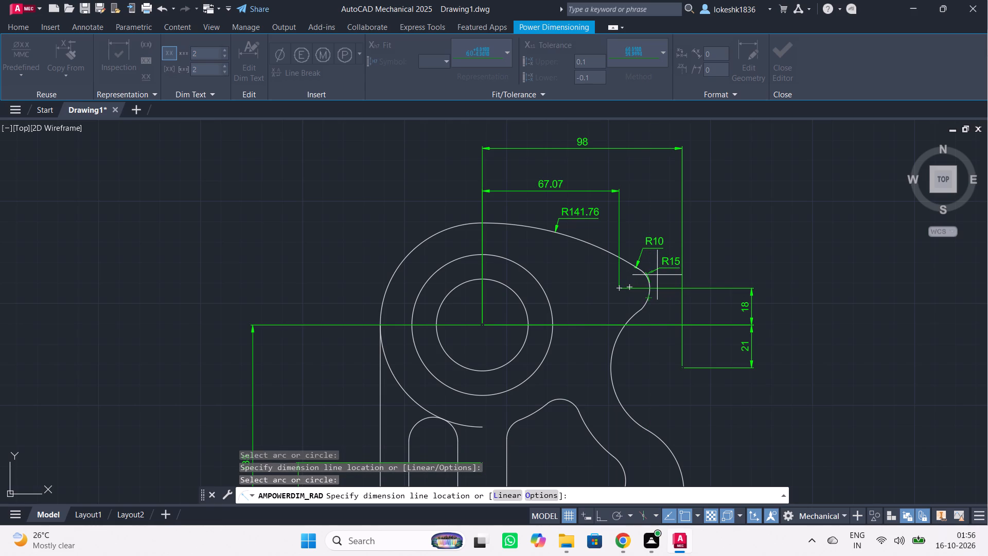
pyautogui.click(657, 275)
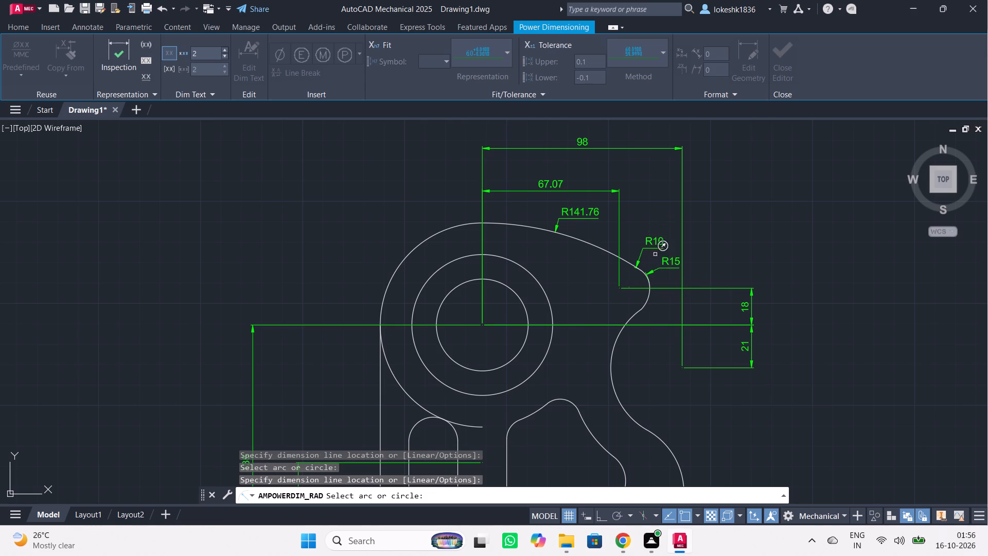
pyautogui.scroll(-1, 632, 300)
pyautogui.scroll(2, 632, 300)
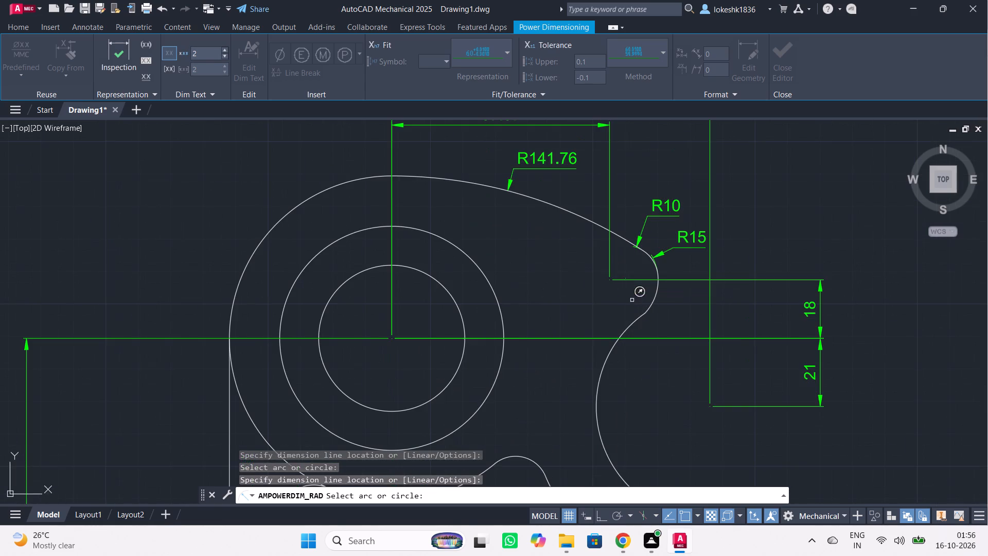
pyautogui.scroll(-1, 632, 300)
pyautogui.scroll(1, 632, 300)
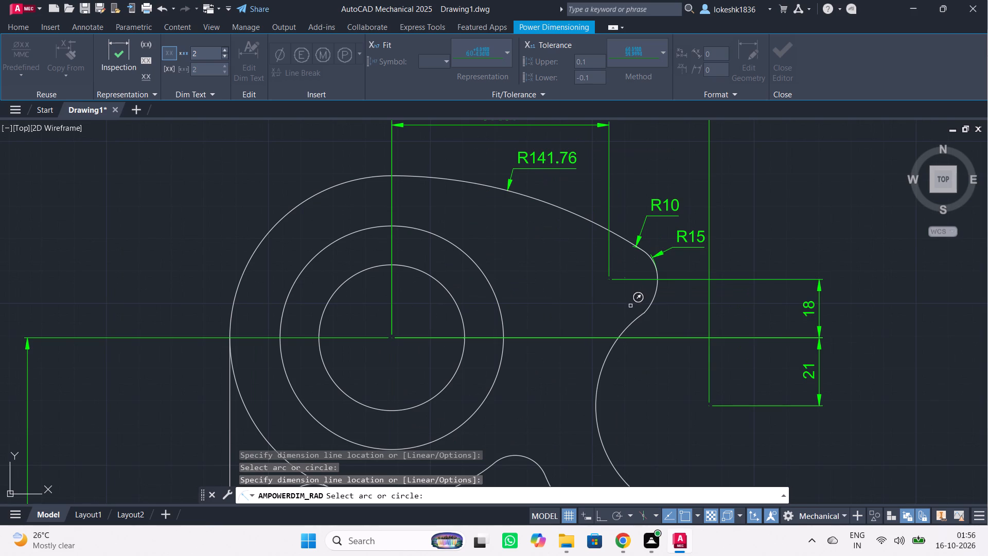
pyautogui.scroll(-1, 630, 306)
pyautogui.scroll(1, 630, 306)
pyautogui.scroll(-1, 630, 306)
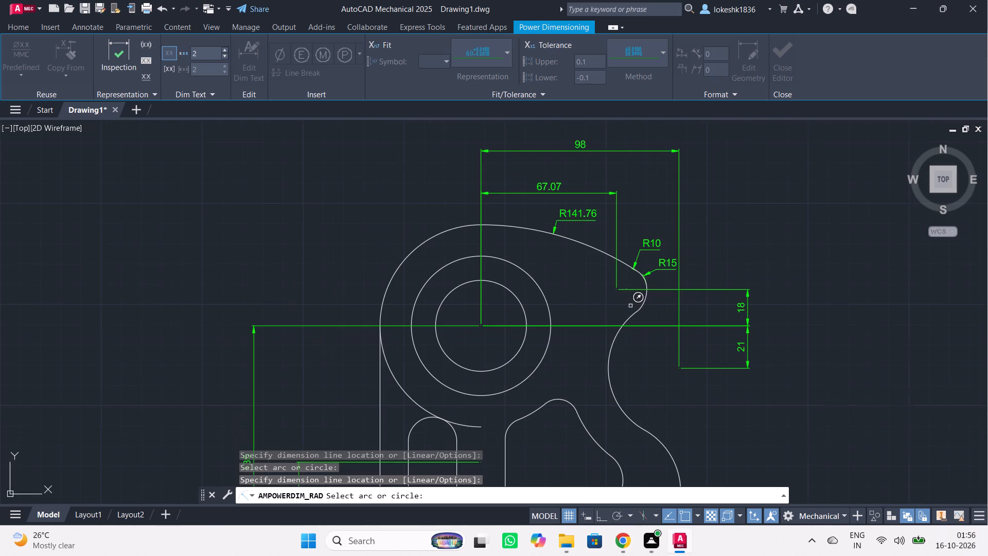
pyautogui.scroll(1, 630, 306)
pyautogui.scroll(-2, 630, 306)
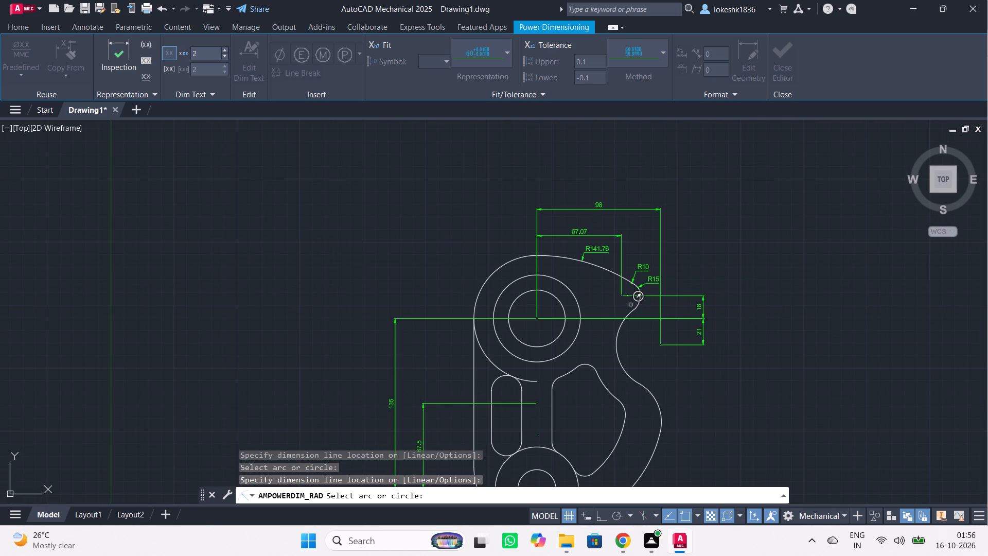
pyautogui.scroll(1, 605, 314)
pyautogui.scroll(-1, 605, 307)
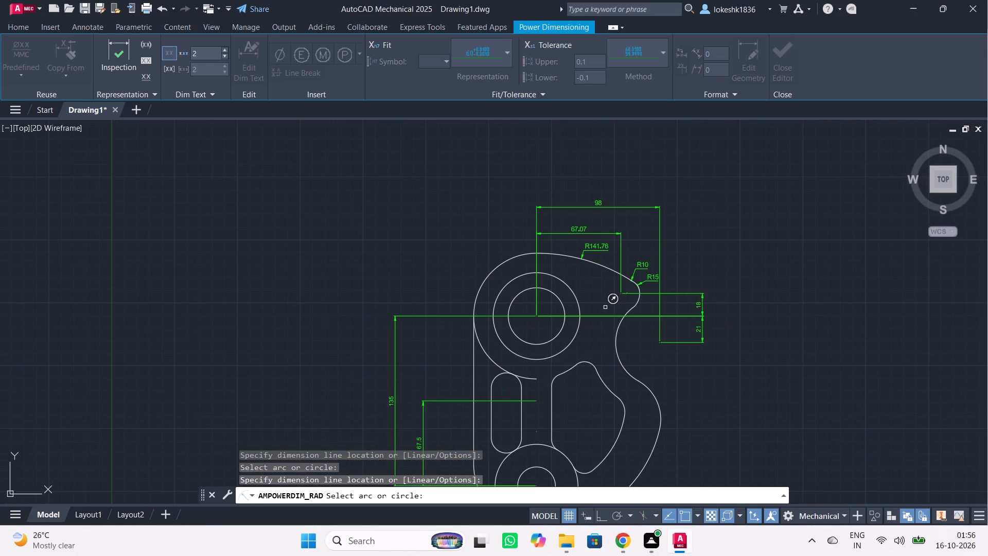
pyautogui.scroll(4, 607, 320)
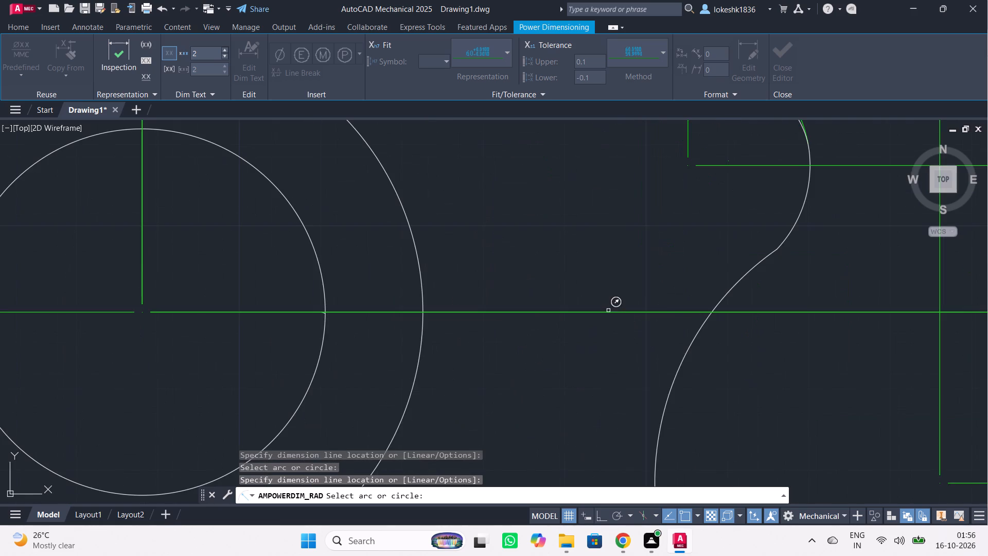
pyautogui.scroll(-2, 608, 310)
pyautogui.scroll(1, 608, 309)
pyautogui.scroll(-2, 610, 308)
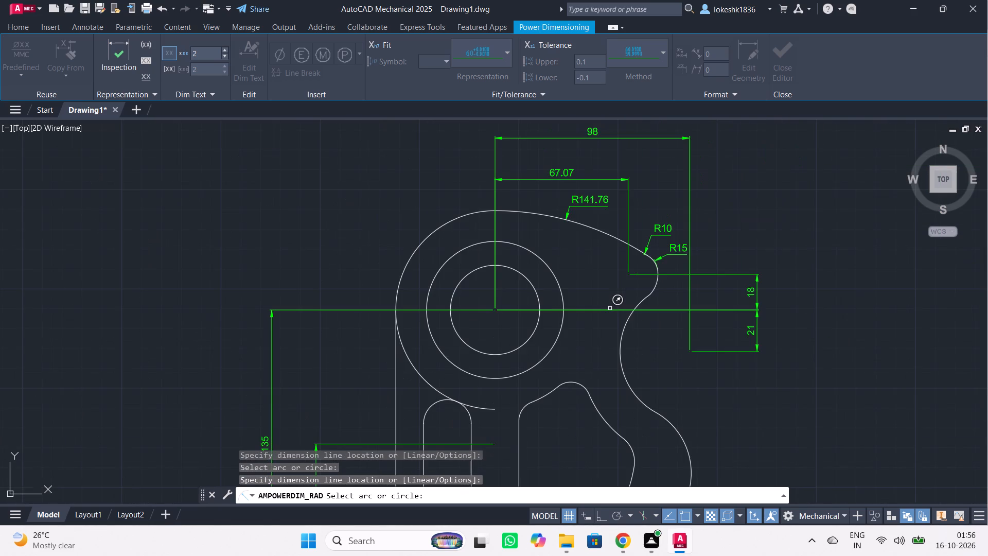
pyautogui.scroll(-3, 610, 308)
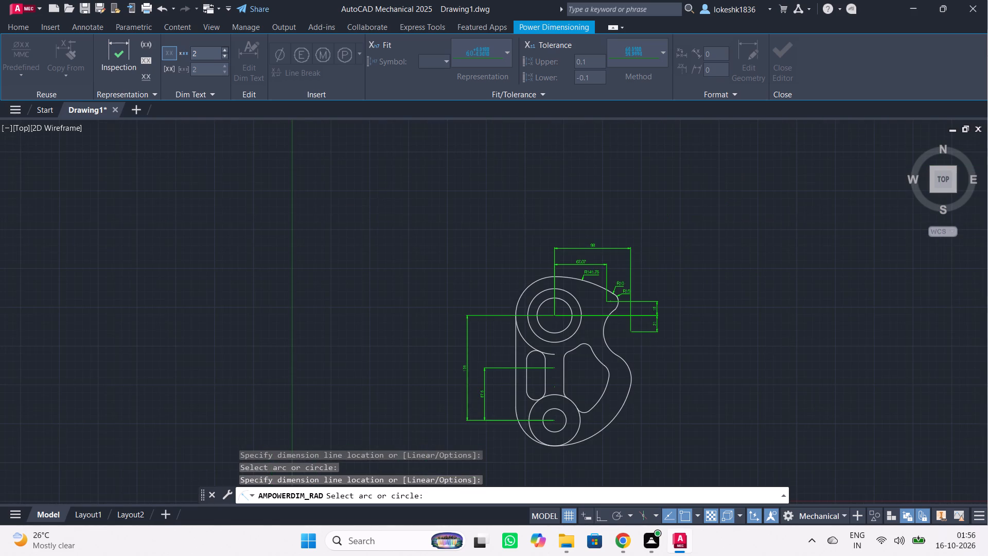
# Add radius dimensions to the irregular cutout's upper-left, lower-left and bottom corner arcs, with the bottom arc's label inside the cutout.
pyautogui.scroll(3, 569, 381)
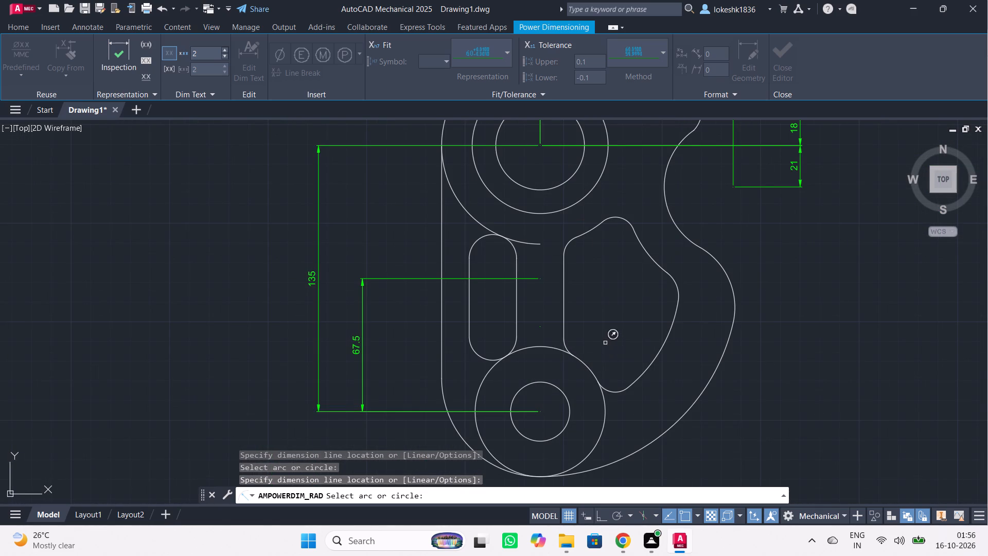
pyautogui.scroll(-1, 609, 311)
pyautogui.scroll(1, 609, 311)
pyautogui.scroll(-1, 611, 309)
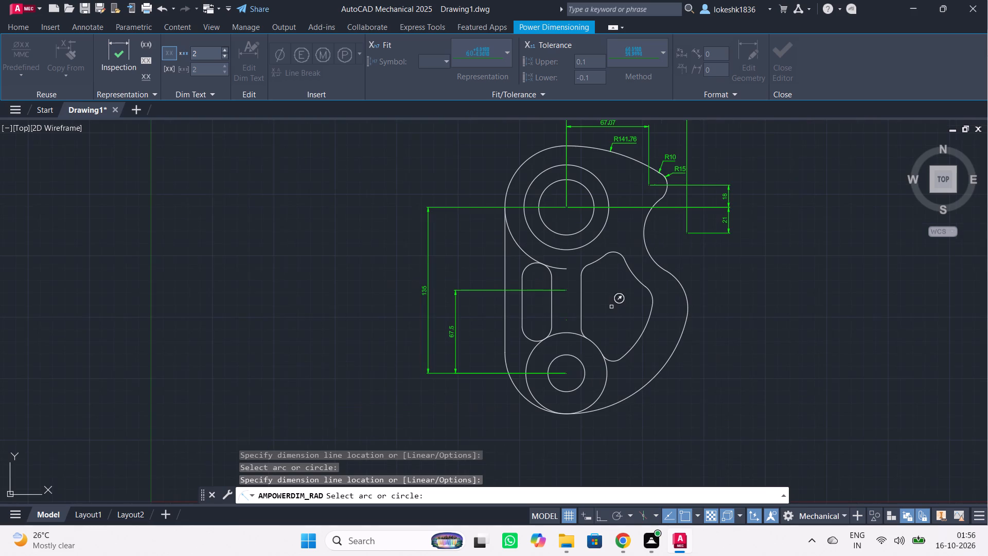
pyautogui.click(584, 270)
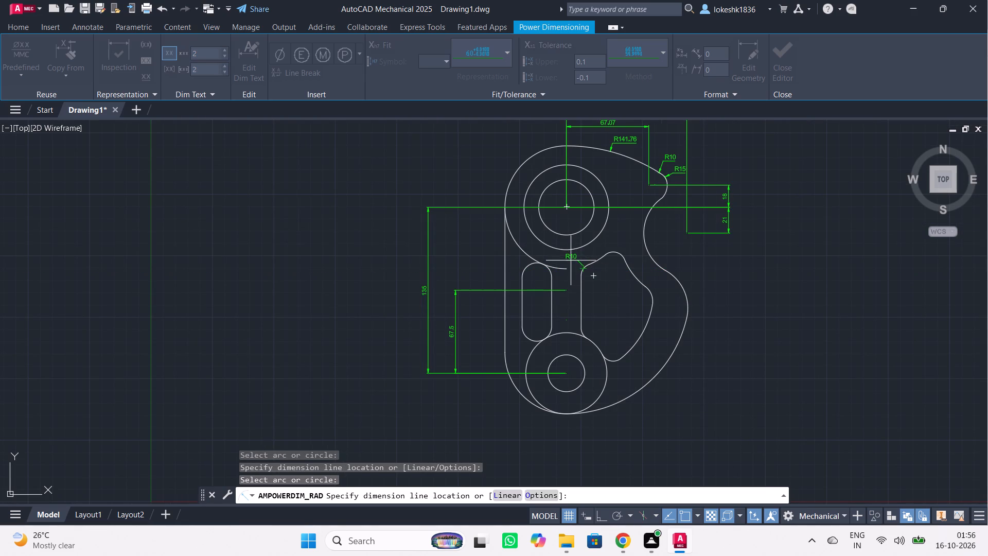
pyautogui.click(570, 262)
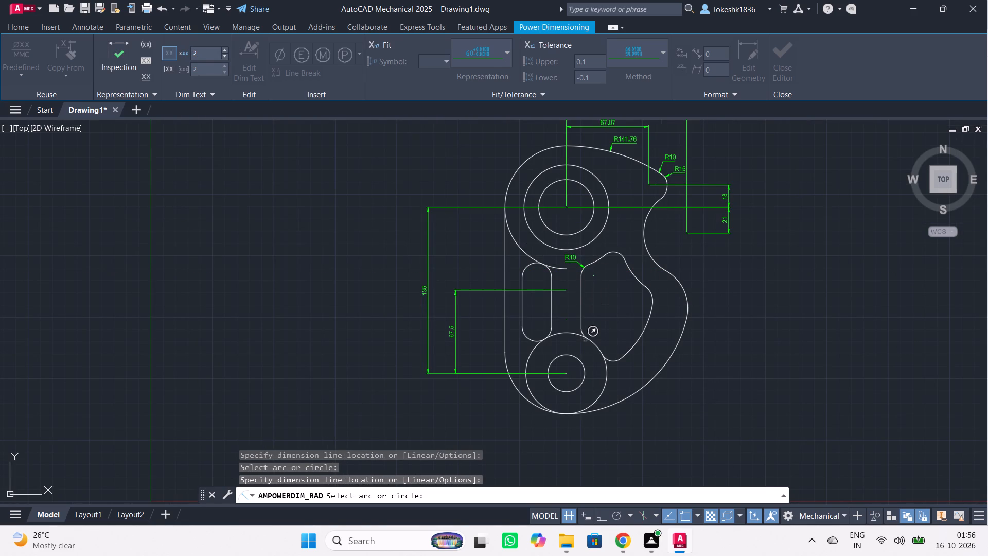
pyautogui.click(584, 334)
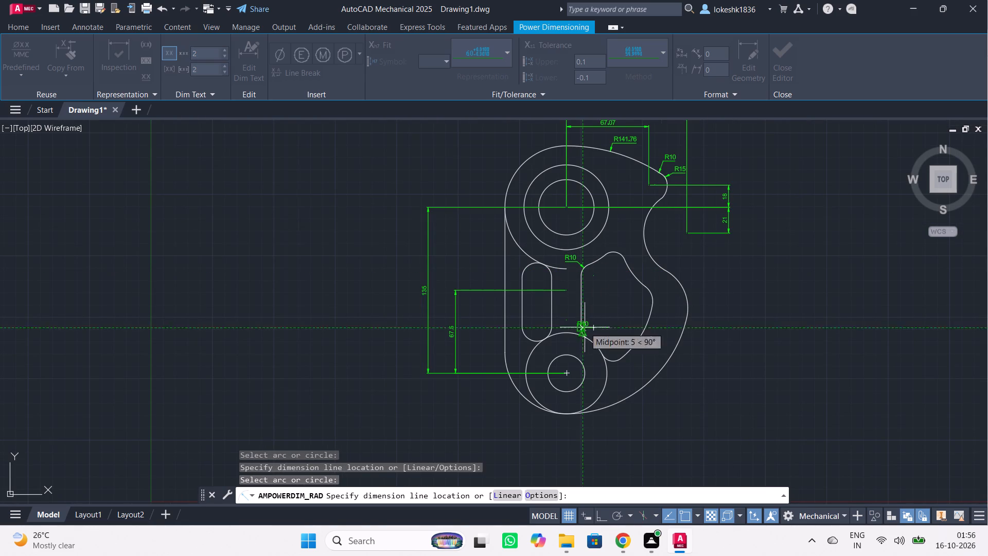
pyautogui.scroll(4, 593, 320)
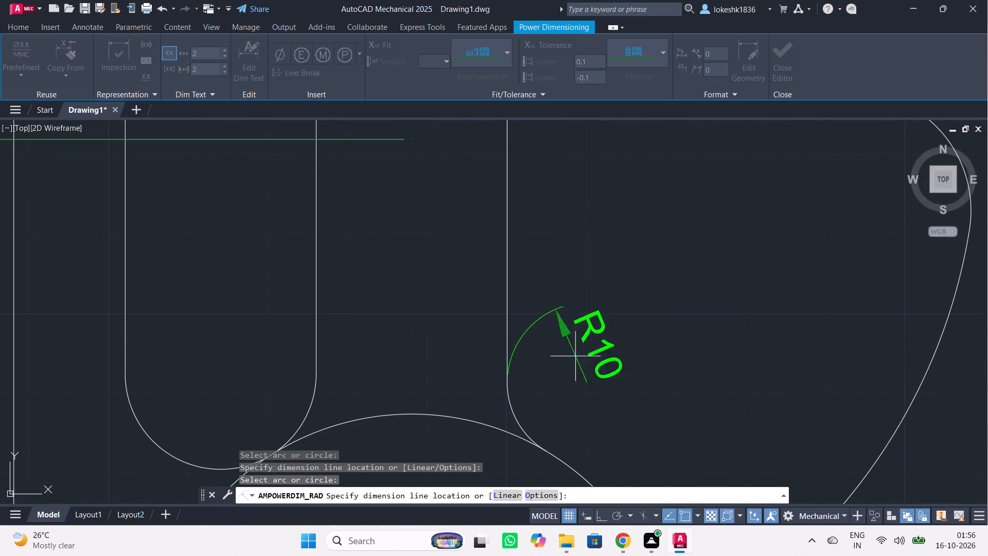
pyautogui.click(541, 406)
pyautogui.scroll(-1, 619, 283)
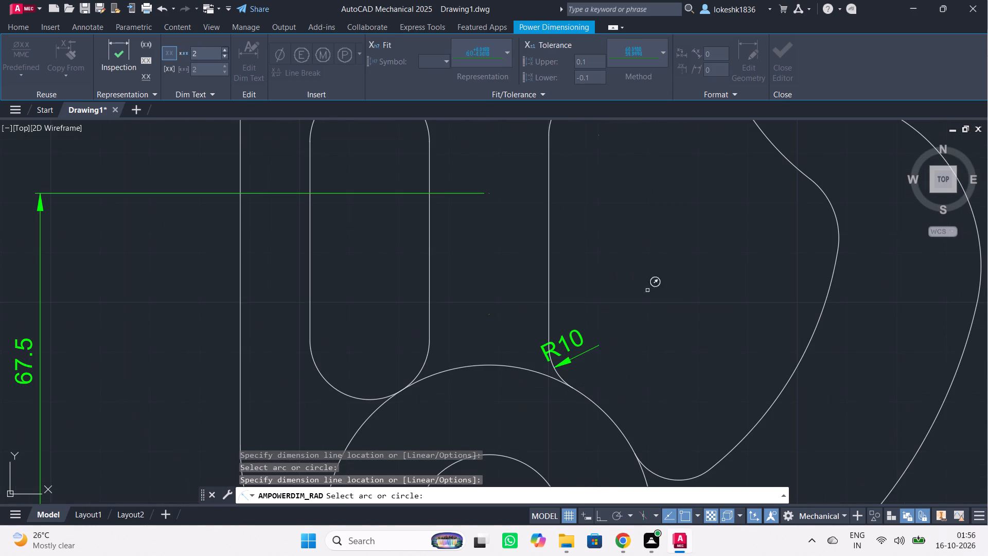
pyautogui.click(668, 477)
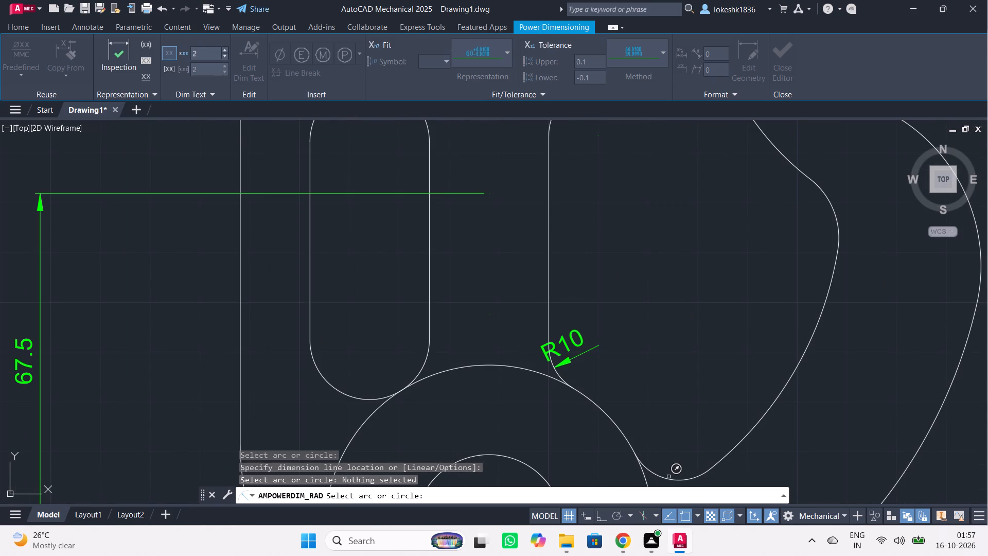
pyautogui.click(669, 480)
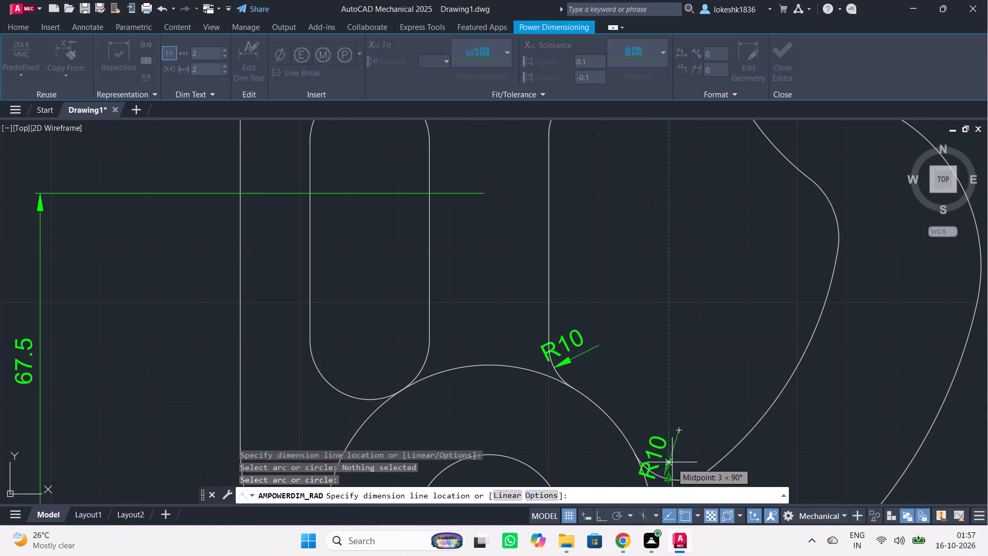
pyautogui.click(679, 458)
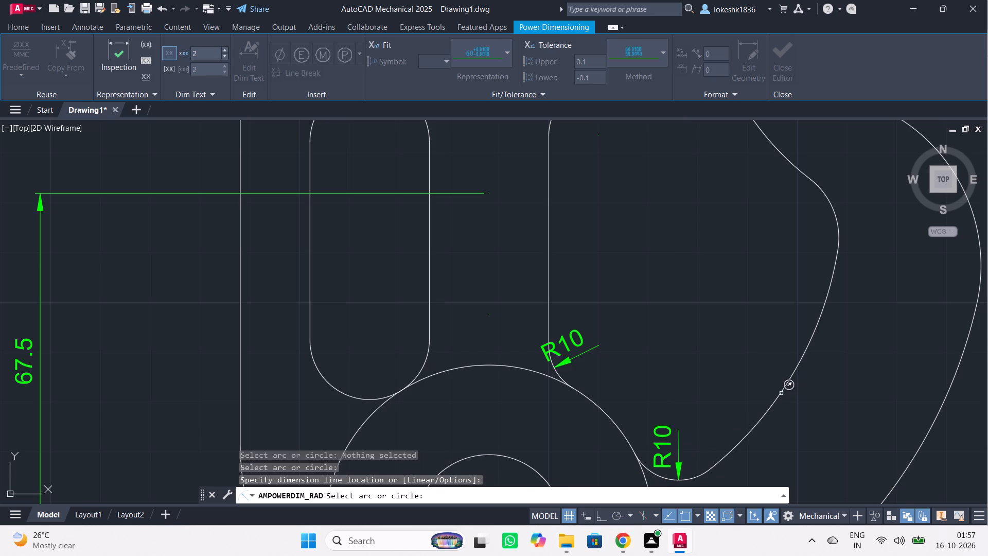
# Add radius dimensions to the irregular cutout's long lower-right arc and the right corner arc above it.
pyautogui.click(781, 393)
pyautogui.click(783, 393)
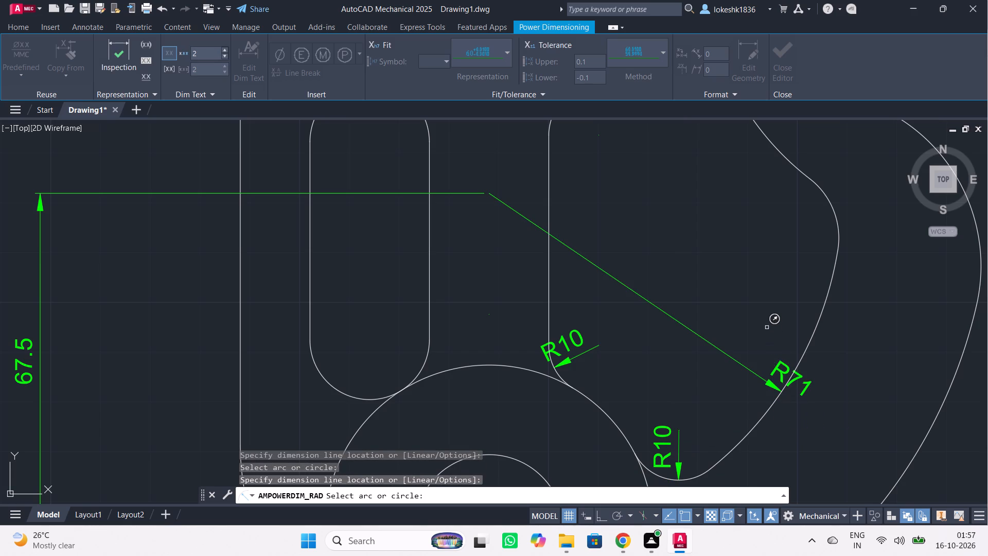
pyautogui.click(835, 211)
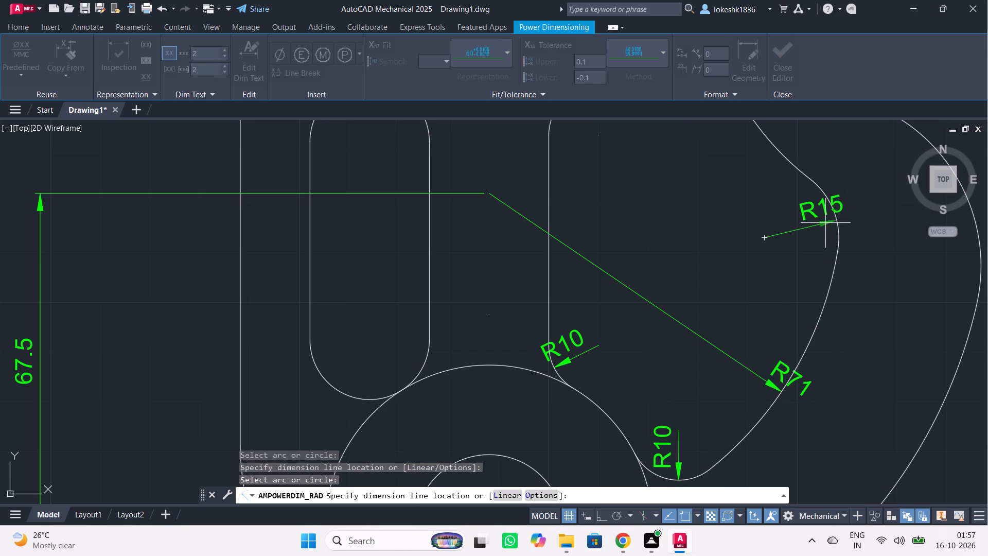
pyautogui.click(815, 232)
# Add radius dimensions to the cutout's upper-right concave arc, labelled outside, and its top corner and upper-left concave arcs, labelled inside.
pyautogui.scroll(1, 733, 217)
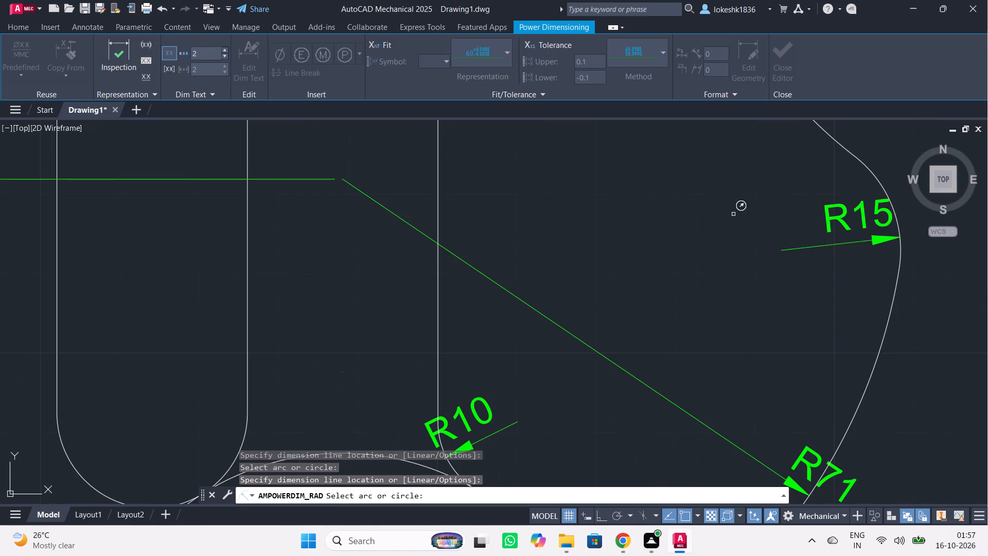
pyautogui.scroll(-2, 740, 196)
pyautogui.moveTo(739, 189); pyautogui.dragTo(715, 289, button='middle')
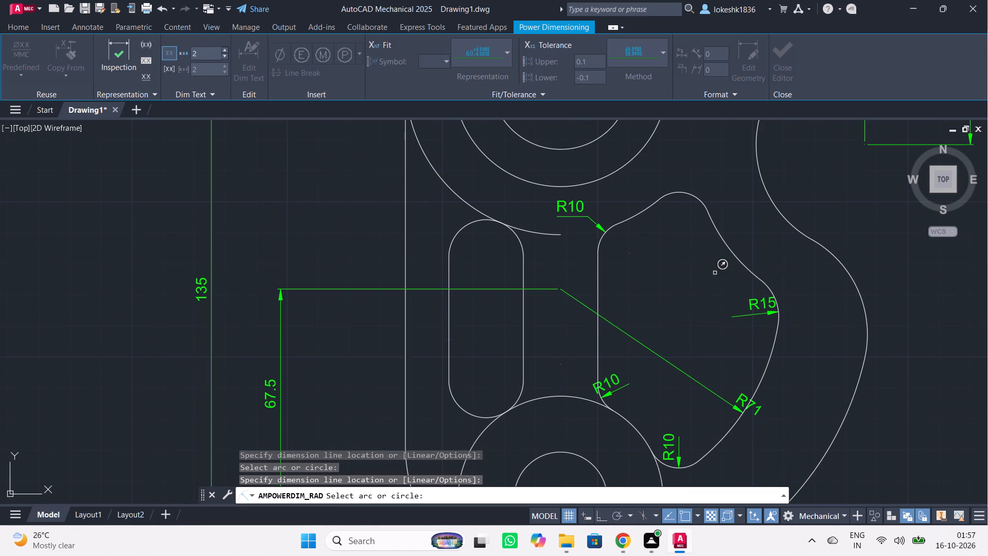
pyautogui.click(734, 254)
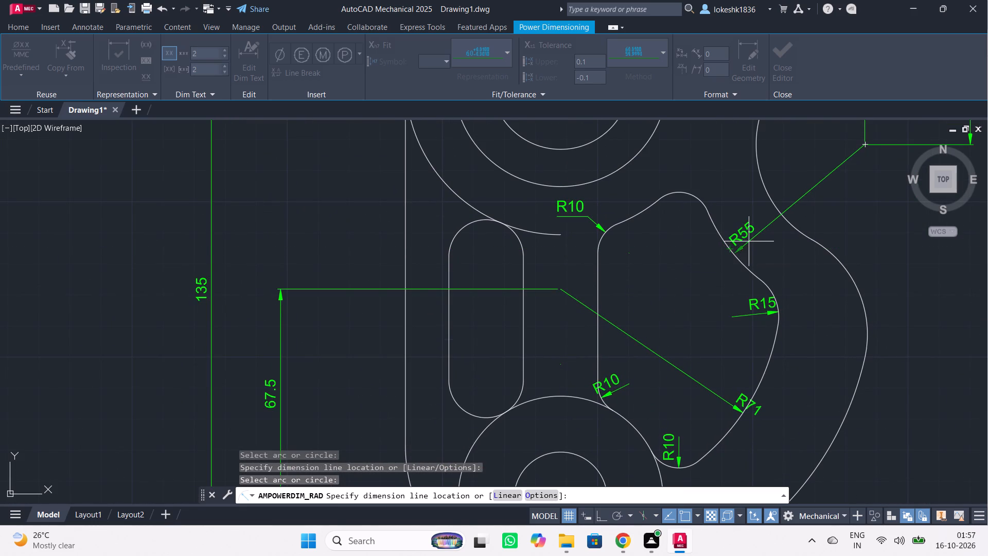
pyautogui.click(752, 234)
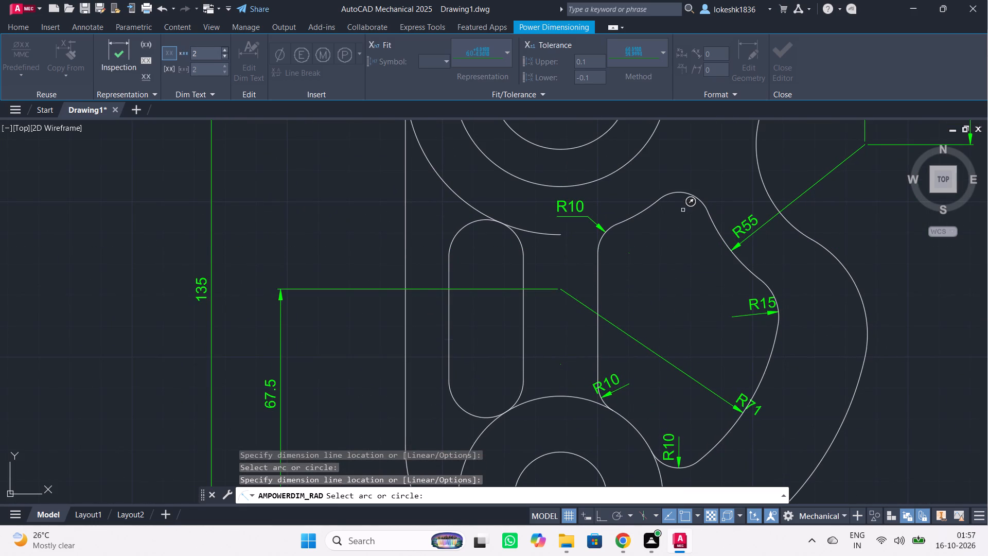
pyautogui.click(695, 197)
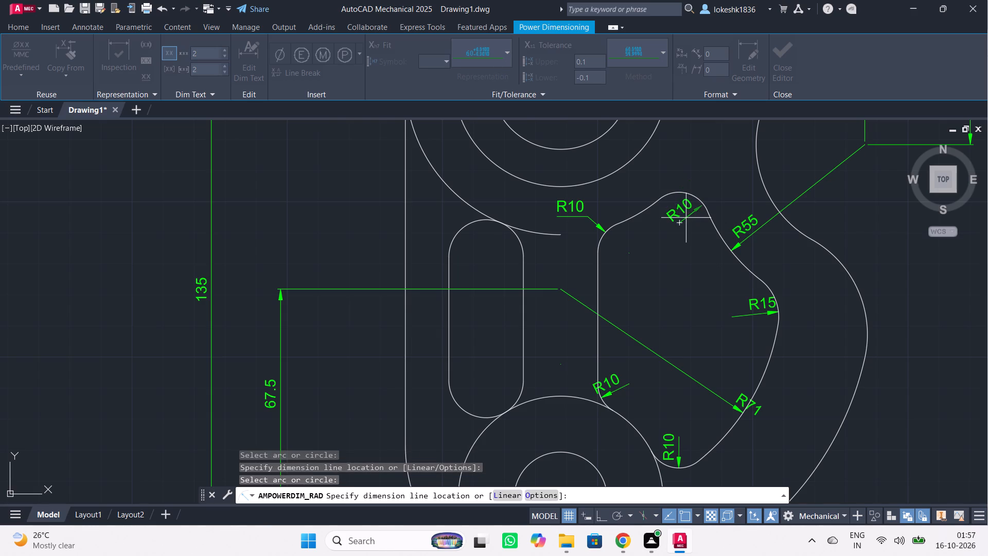
pyautogui.click(686, 213)
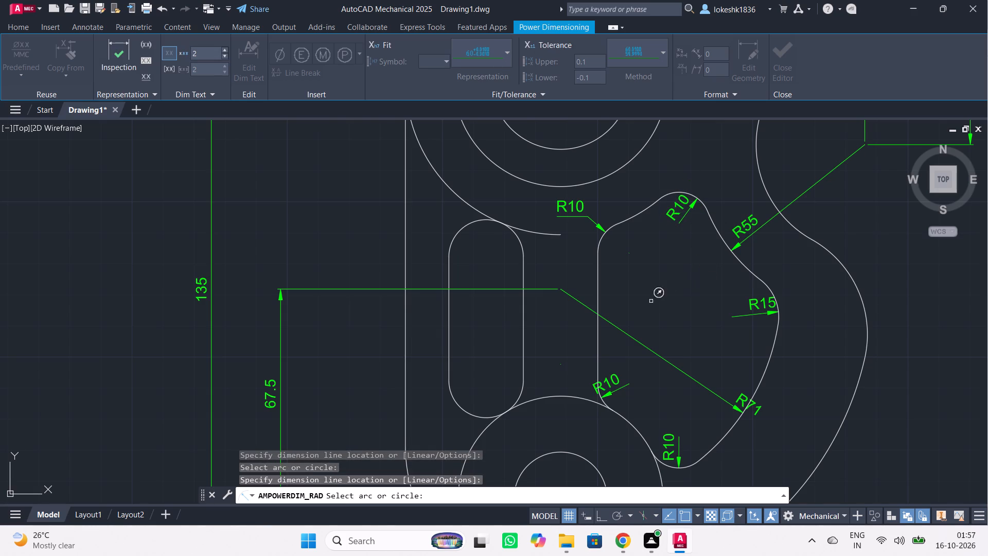
pyautogui.click(650, 206)
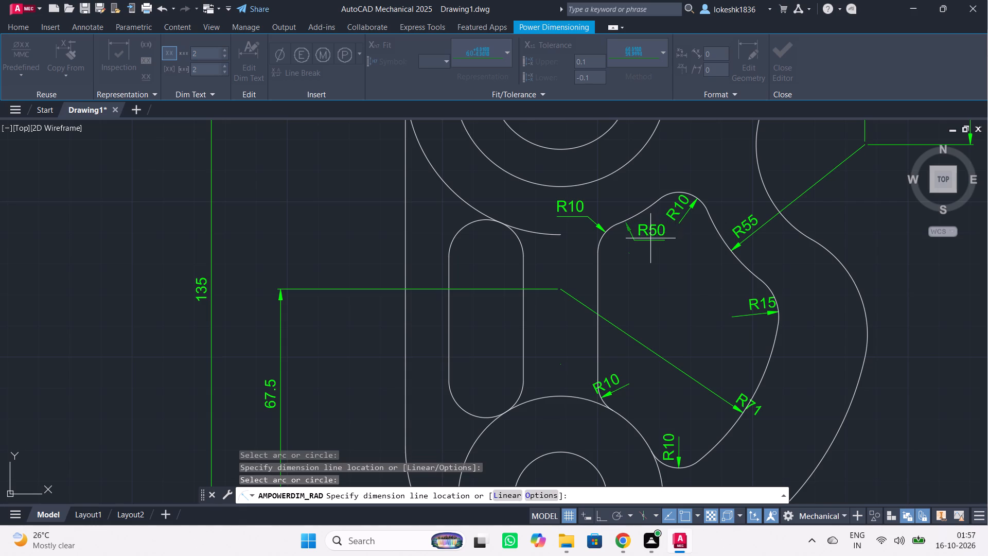
pyautogui.click(650, 239)
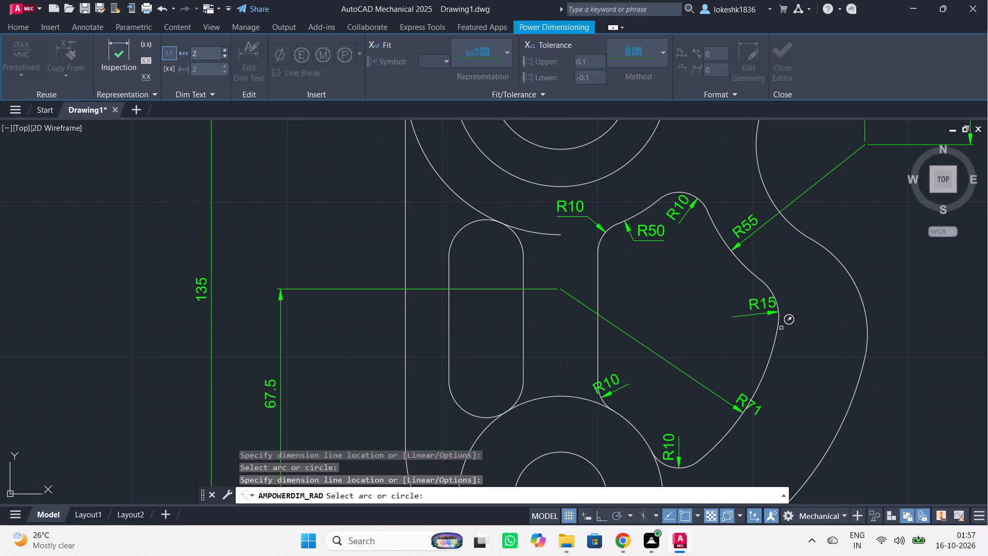
# Add radius dimensions to the outer profile's large lower-right arc, the convex arc above it and the concave arc below the nose, labelled outside.
pyautogui.scroll(2, 764, 324)
pyautogui.scroll(-3, 753, 314)
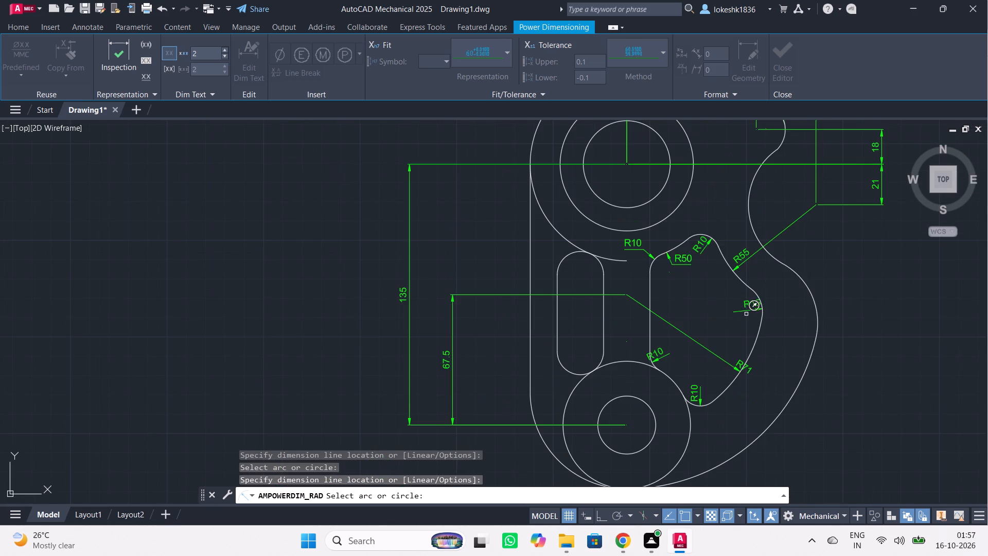
pyautogui.scroll(1, 746, 314)
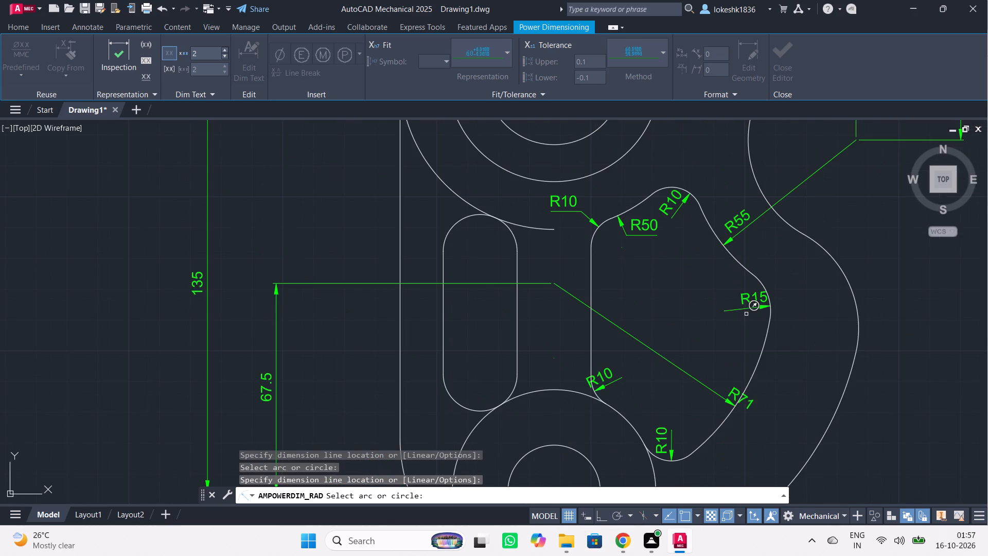
pyautogui.click(842, 398)
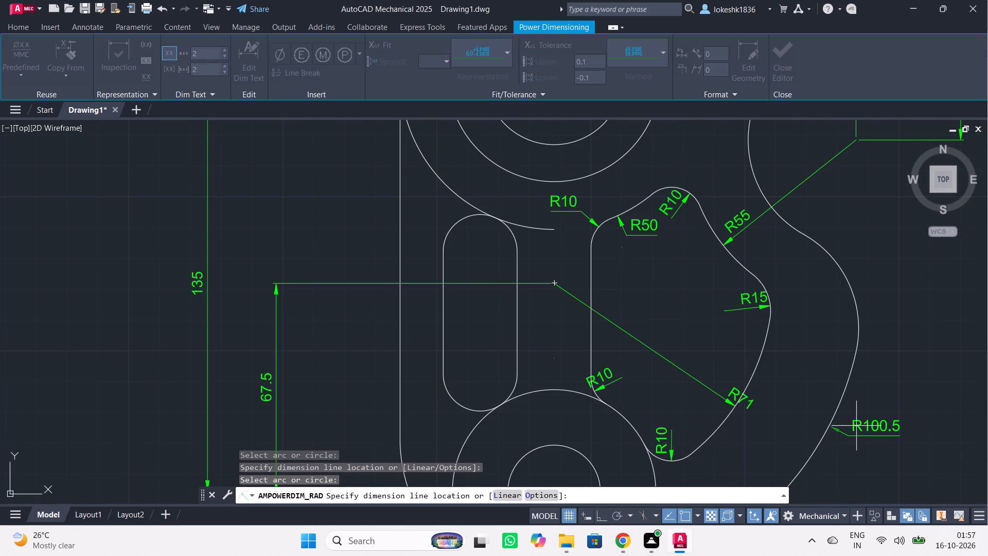
pyautogui.click(862, 418)
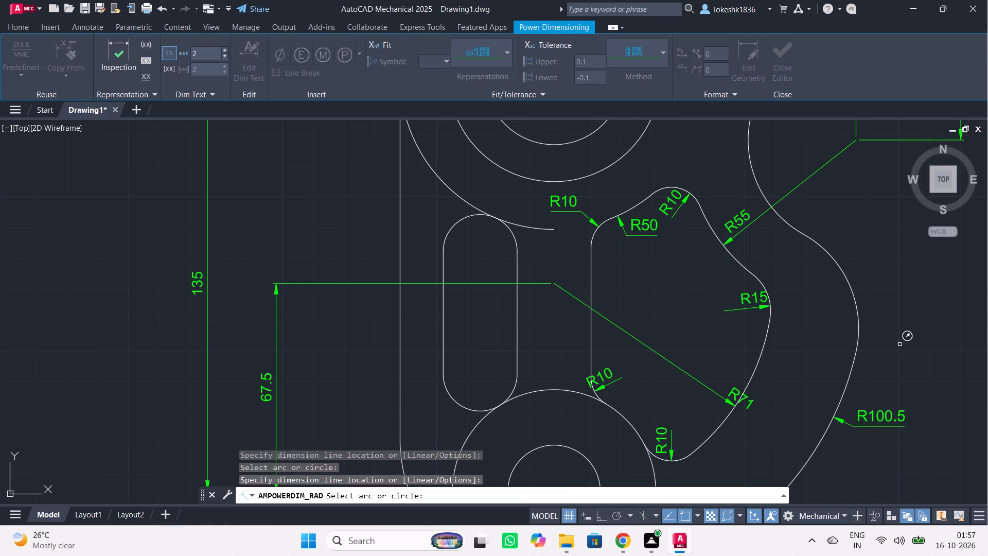
pyautogui.click(859, 306)
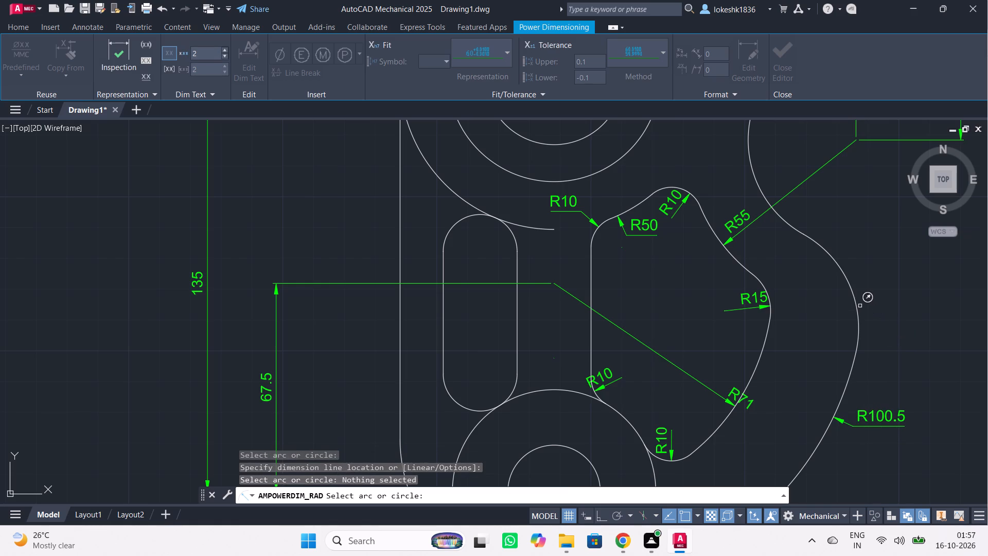
pyautogui.click(857, 311)
pyautogui.click(881, 292)
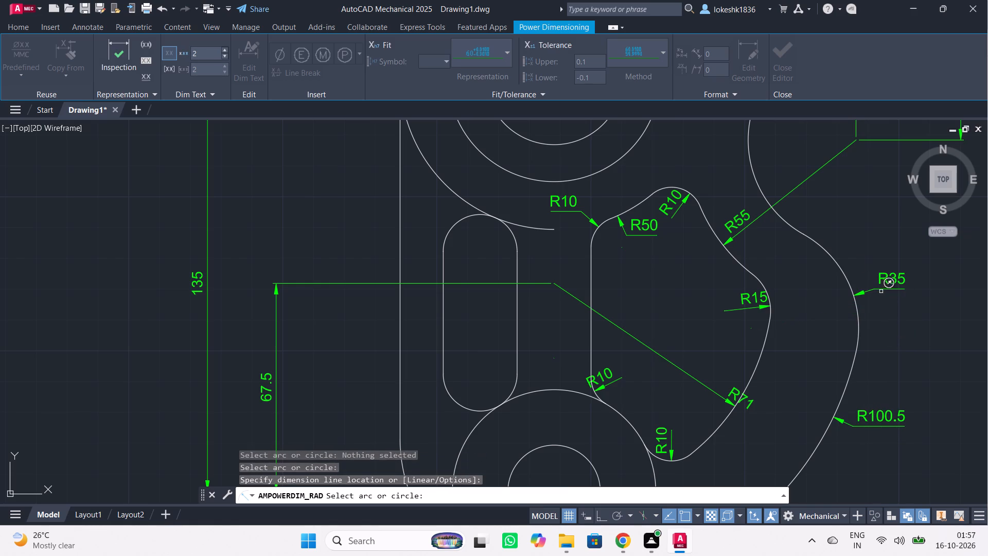
pyautogui.scroll(1, 792, 224)
pyautogui.scroll(-2, 789, 216)
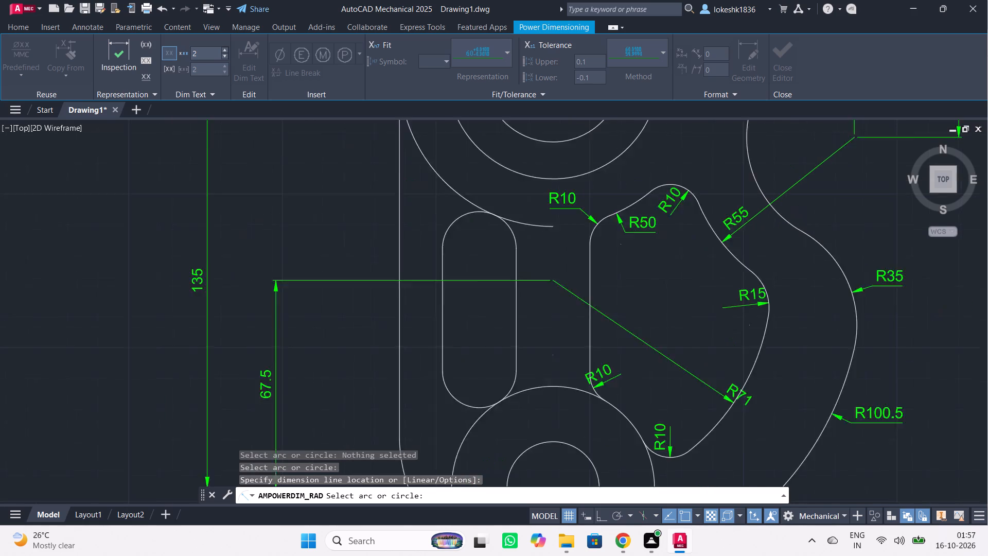
pyautogui.scroll(-1, 775, 187)
pyautogui.click(768, 178)
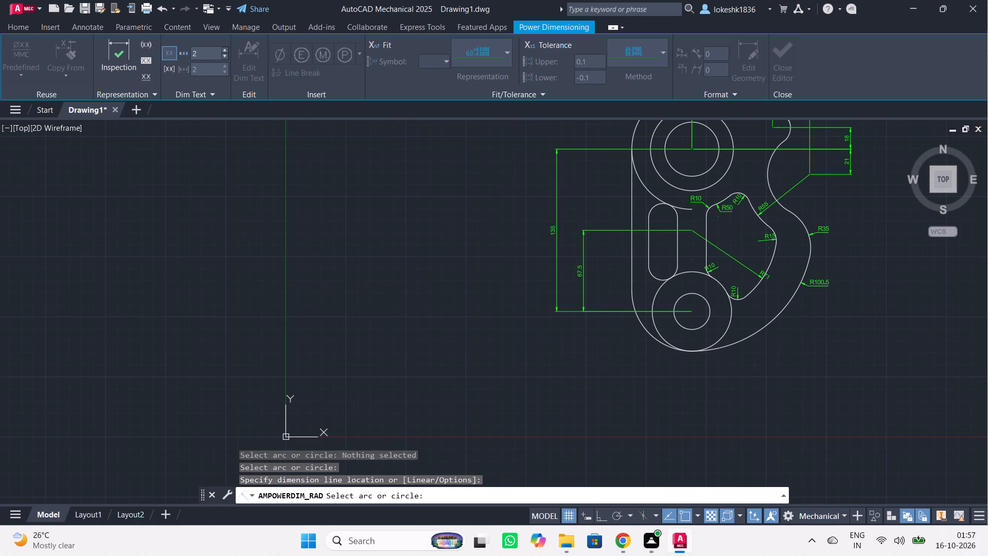
pyautogui.click(790, 175)
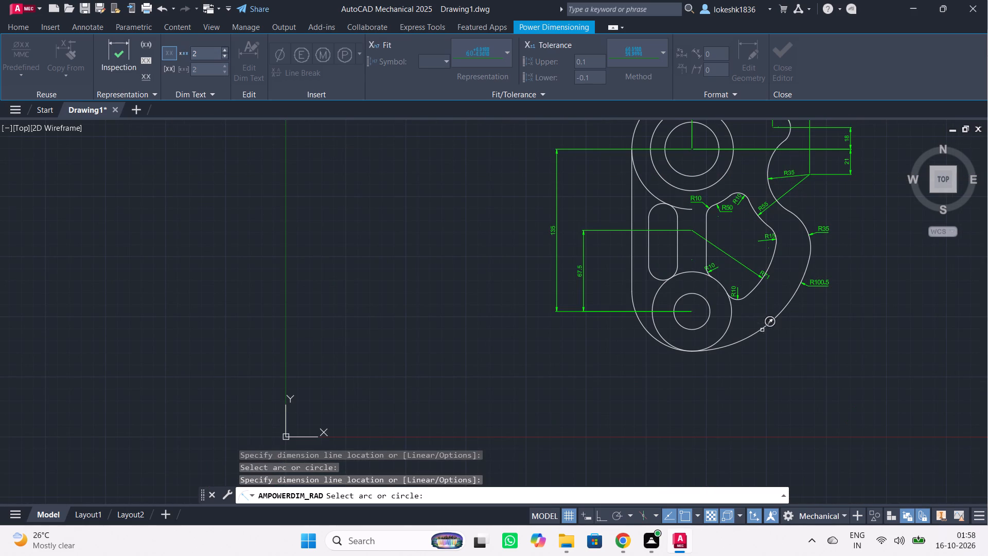
# Add radius dimensions to the outer profile's lower-left arc and the bottom stretch of its large lower-right arc, with labels outside.
pyautogui.click(652, 338)
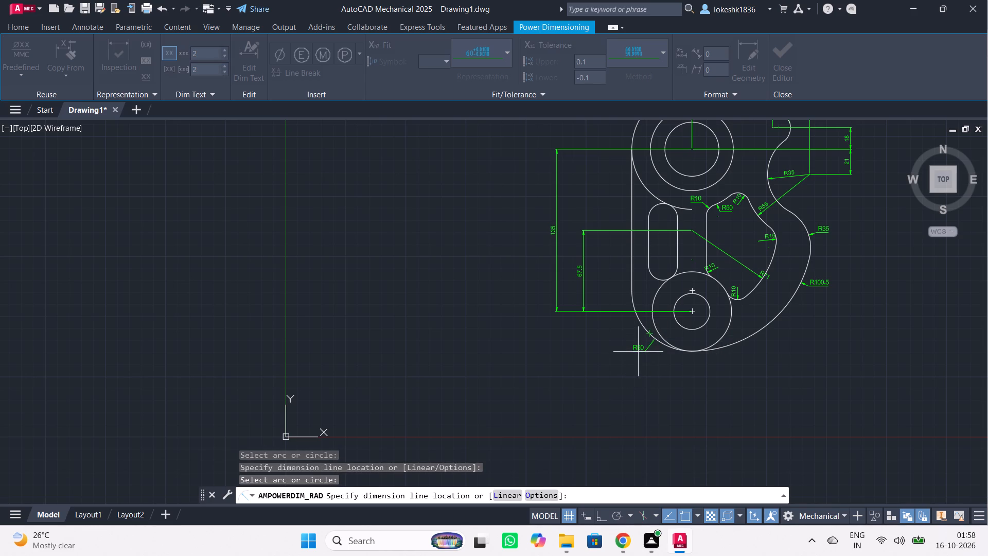
pyautogui.click(638, 351)
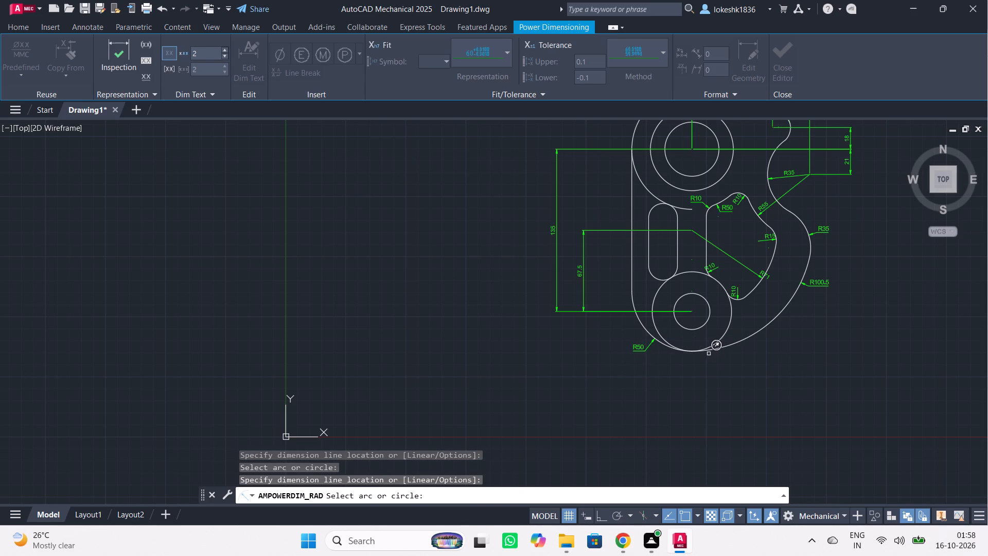
pyautogui.click(745, 340)
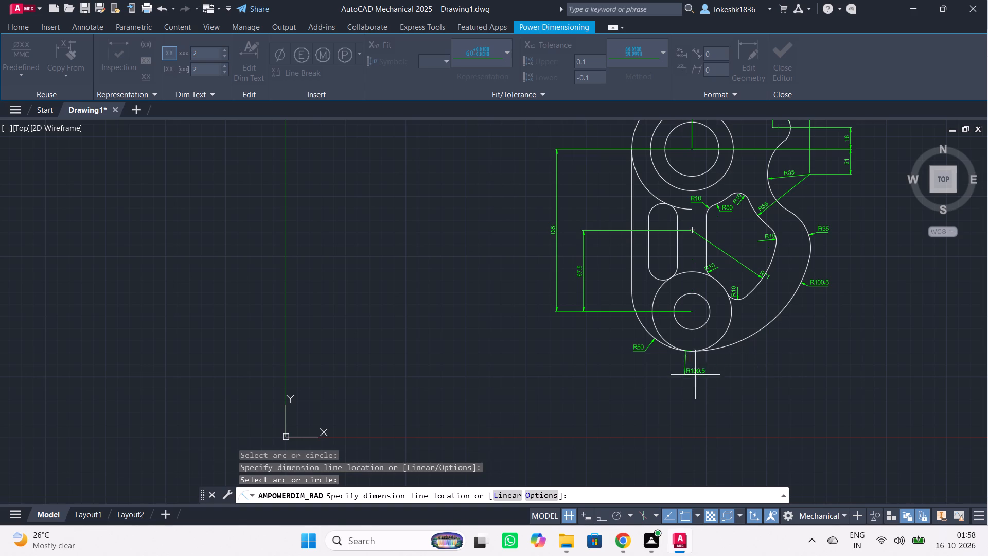
pyautogui.click(793, 355)
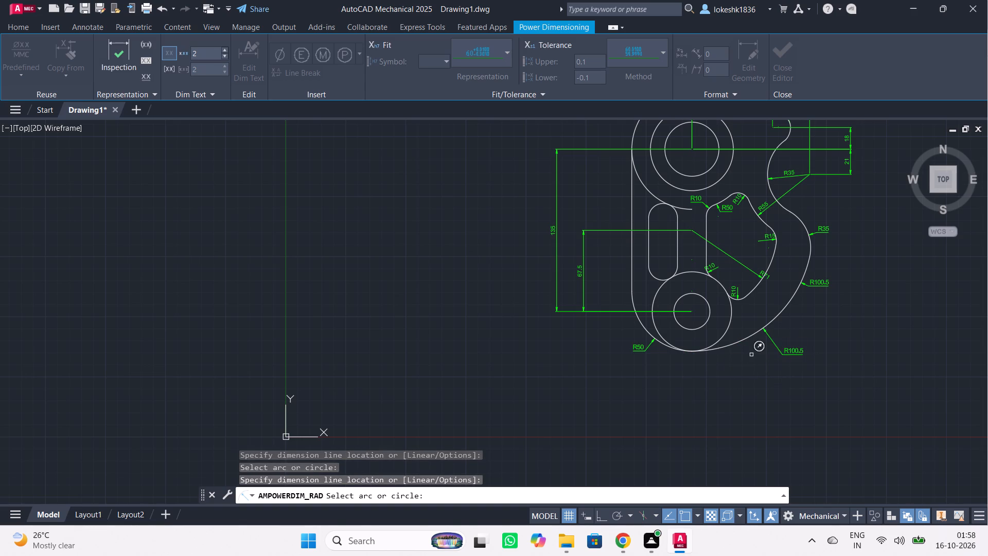
# Add radius dimensions to the outer and inner circles of the lower boss, with both labels below the profile.
pyautogui.click(726, 334)
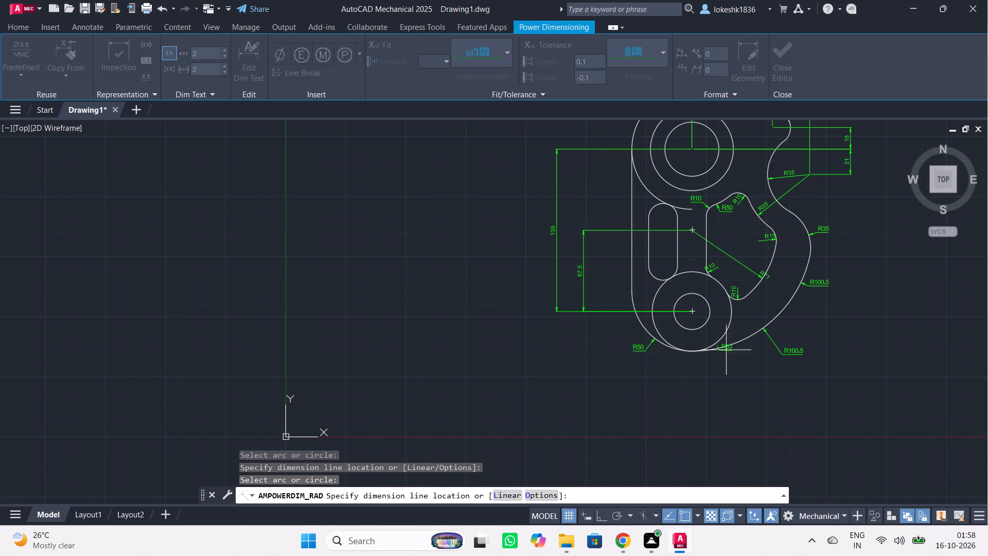
pyautogui.click(728, 376)
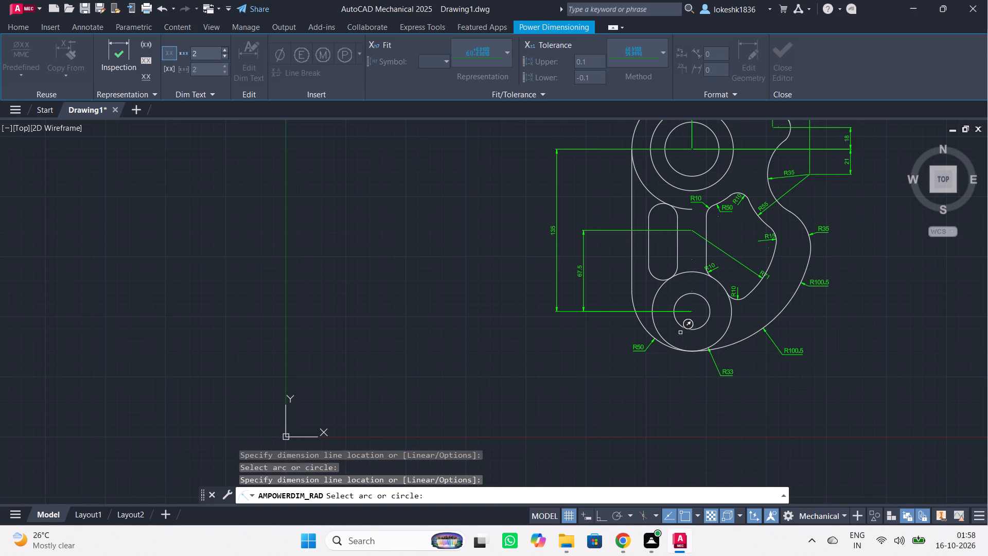
pyautogui.click(686, 328)
pyautogui.click(666, 375)
# Add a radius dimension to the vertical slot's top arc, with the label outside the plate's straight left edge.
pyautogui.click(654, 207)
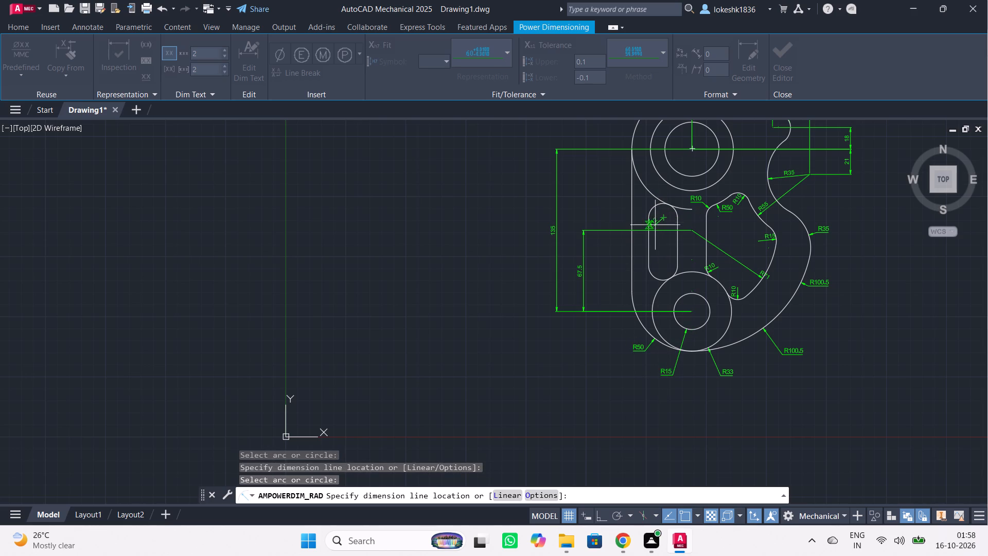
pyautogui.click(617, 204)
# Examine the whole dimensioned plate for arcs and circles that still lack a radius dimension.
pyautogui.moveTo(880, 242); pyautogui.dragTo(881, 256, button='middle')
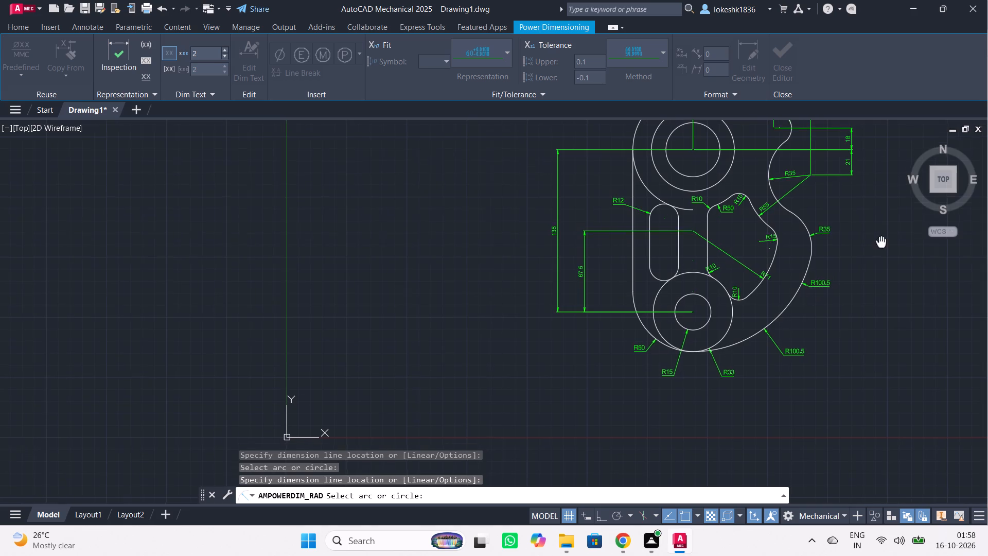
pyautogui.moveTo(881, 256); pyautogui.dragTo(852, 327, button='middle')
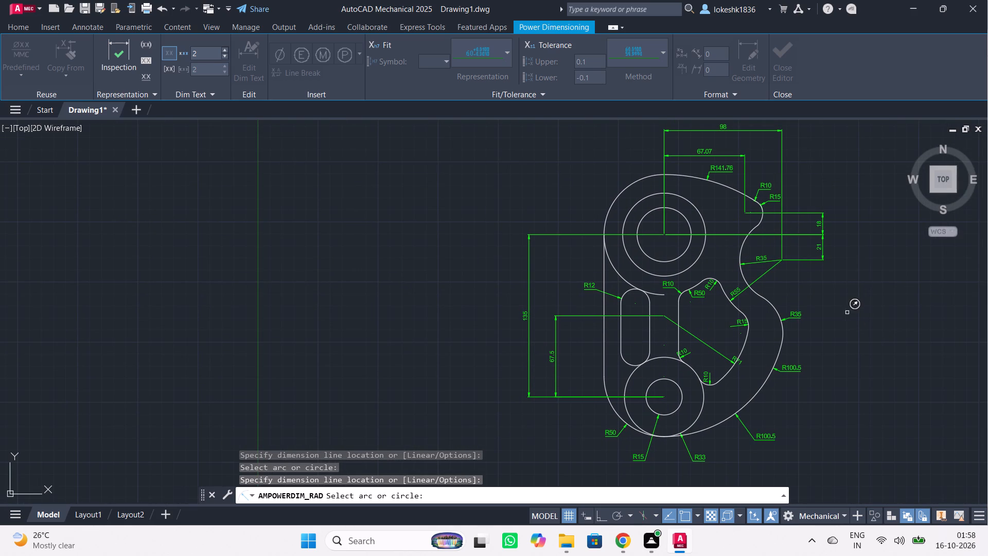
pyautogui.moveTo(832, 299); pyautogui.dragTo(832, 305, button='middle')
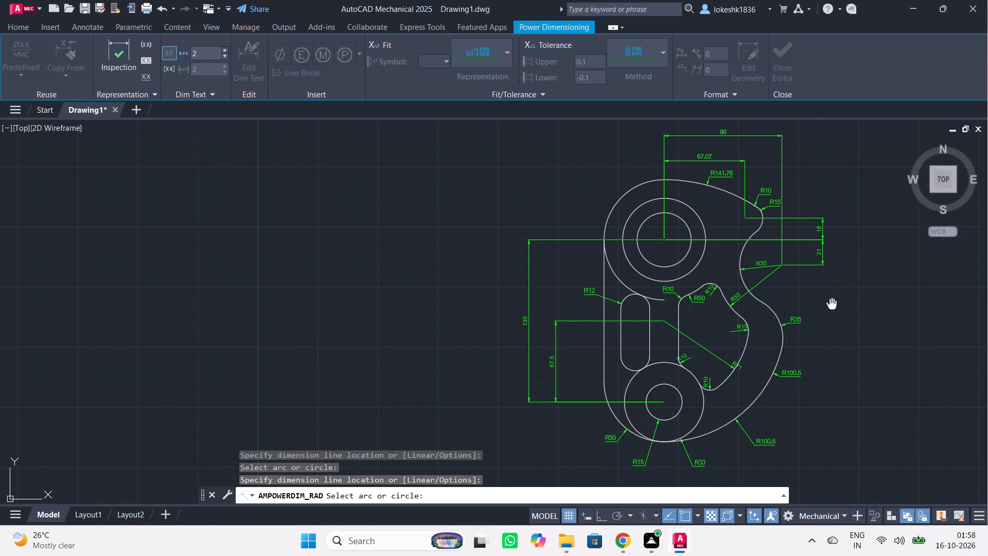
pyautogui.moveTo(832, 305); pyautogui.dragTo(760, 318, button='middle')
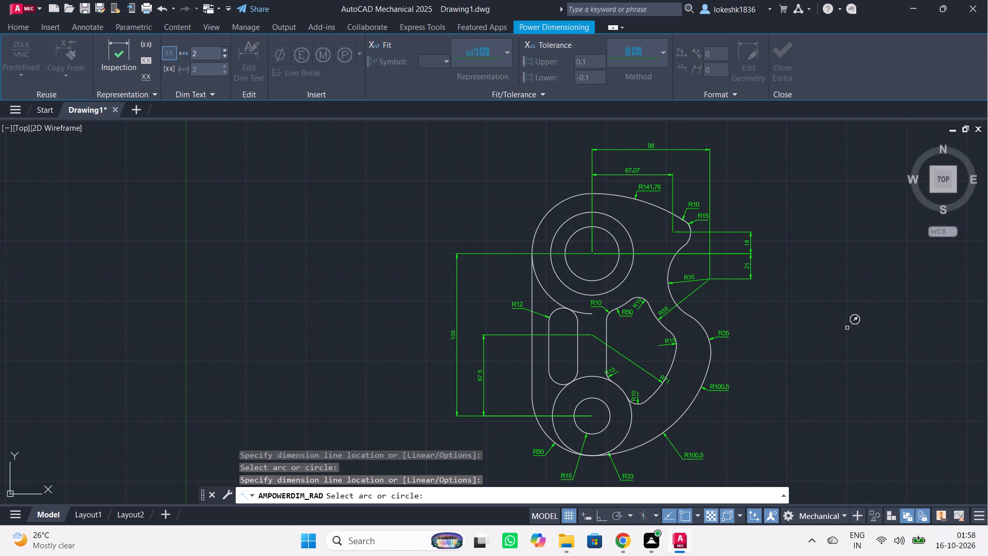
pyautogui.scroll(1, 690, 364)
pyautogui.scroll(-2, 687, 347)
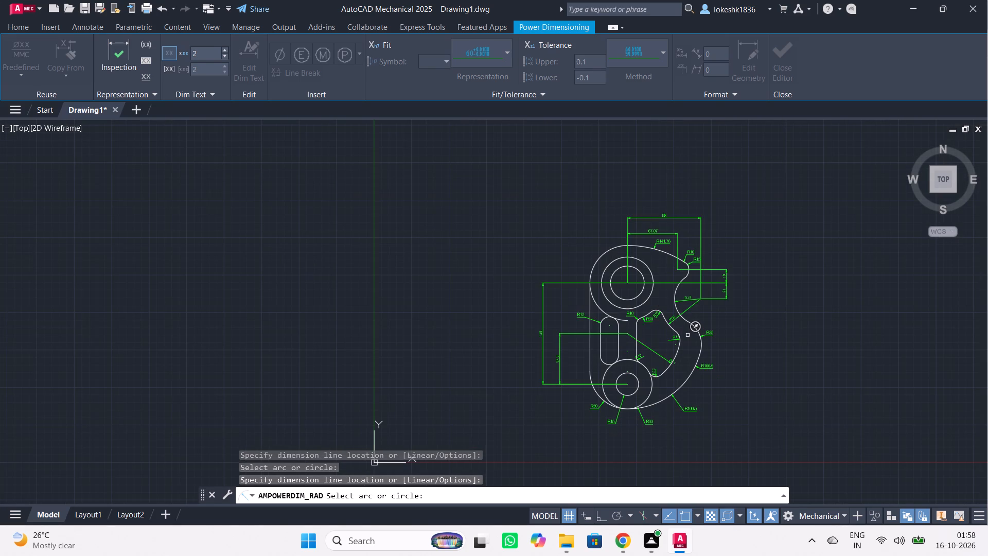
pyautogui.scroll(1, 645, 357)
pyautogui.scroll(-1, 646, 353)
pyautogui.scroll(1, 647, 353)
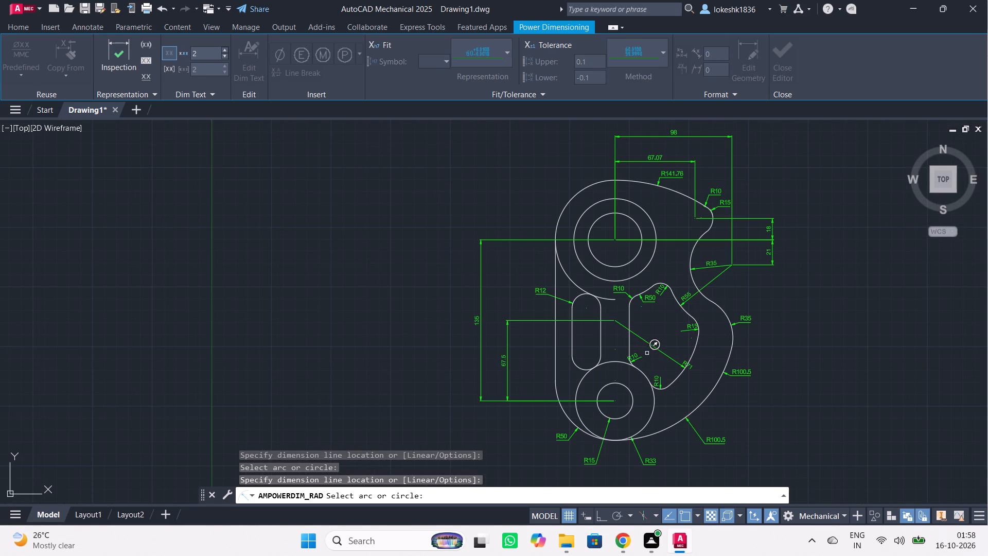
pyautogui.scroll(-1, 583, 352)
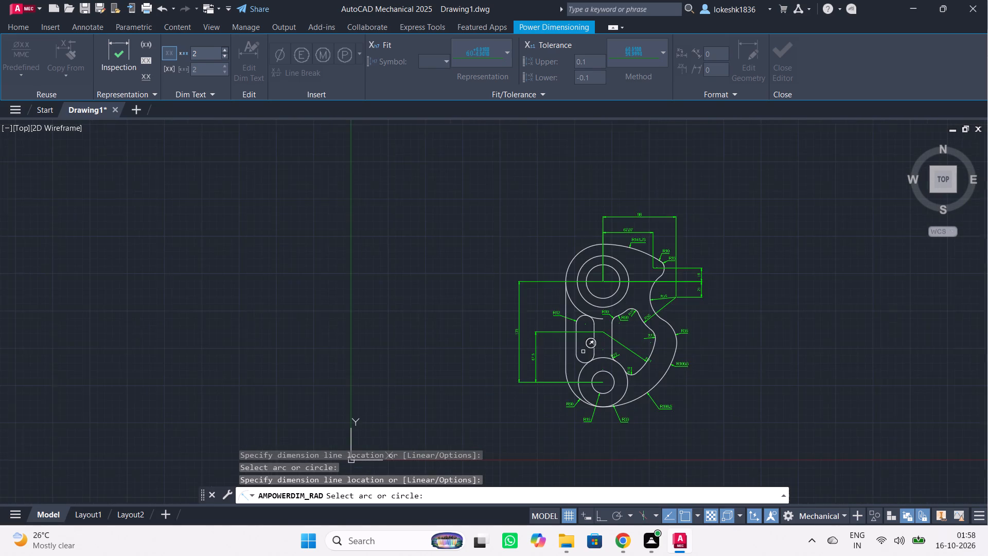
pyautogui.scroll(1, 582, 351)
pyautogui.scroll(-1, 582, 351)
pyautogui.scroll(2, 582, 351)
pyautogui.scroll(-1, 582, 351)
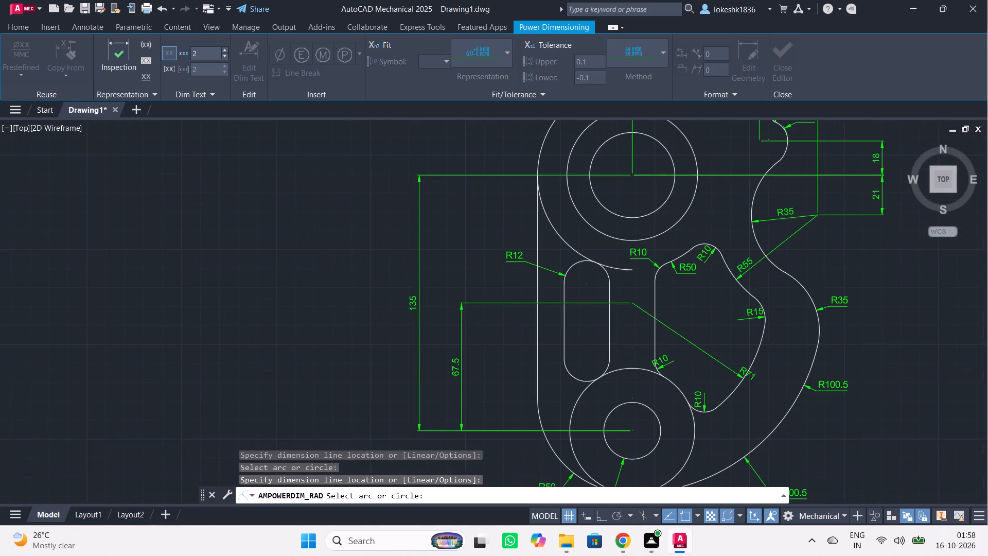
# Examine the slot and the irregular cutout for arcs that still lack a radius dimension.
pyautogui.scroll(1, 582, 351)
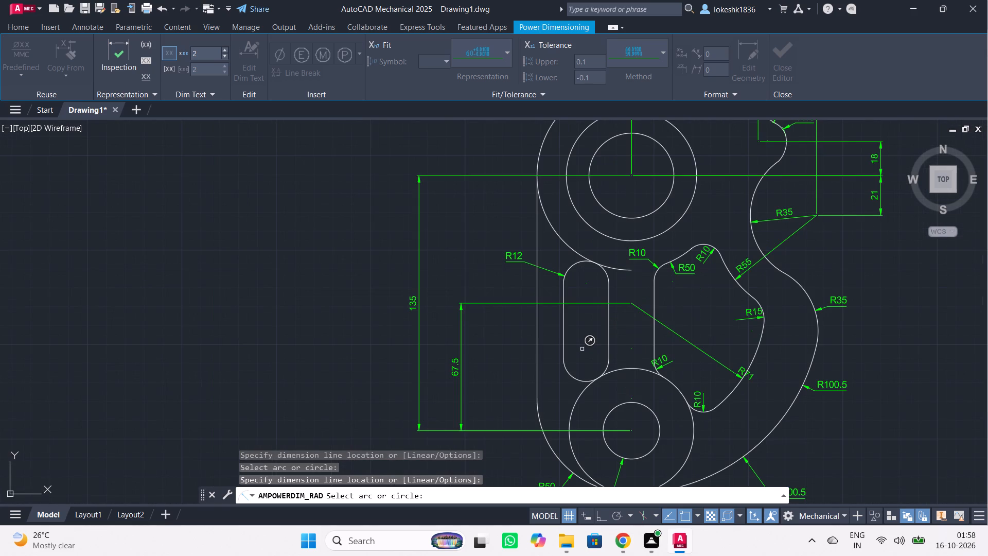
pyautogui.scroll(-1, 653, 324)
pyautogui.scroll(2, 655, 324)
pyautogui.scroll(-1, 655, 324)
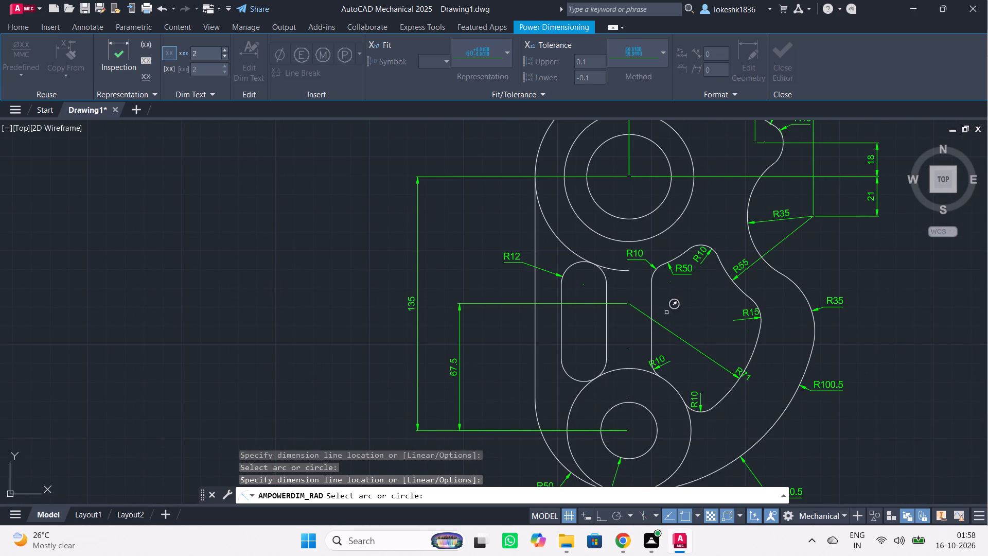
pyautogui.scroll(2, 703, 302)
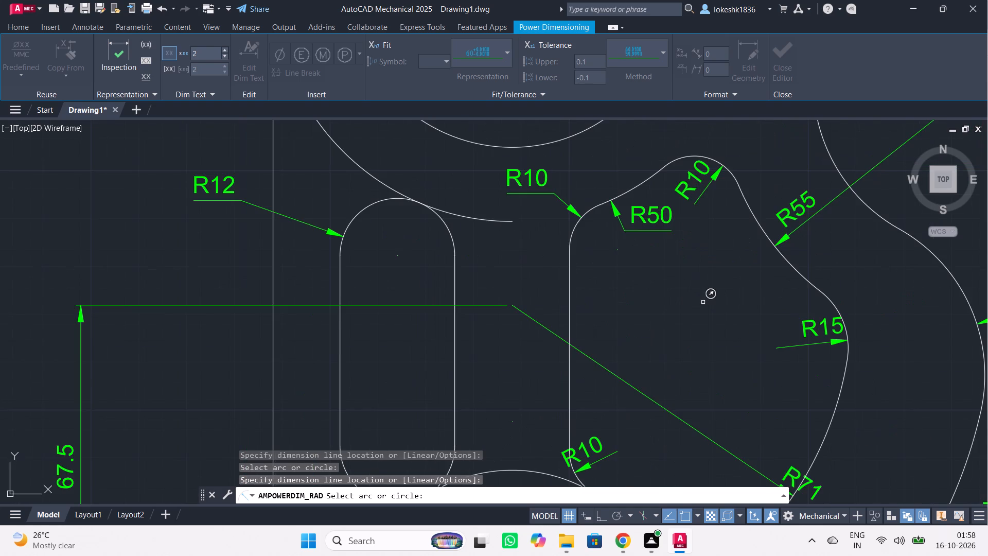
pyautogui.scroll(1, 703, 302)
pyautogui.scroll(-1, 698, 295)
pyautogui.scroll(2, 698, 294)
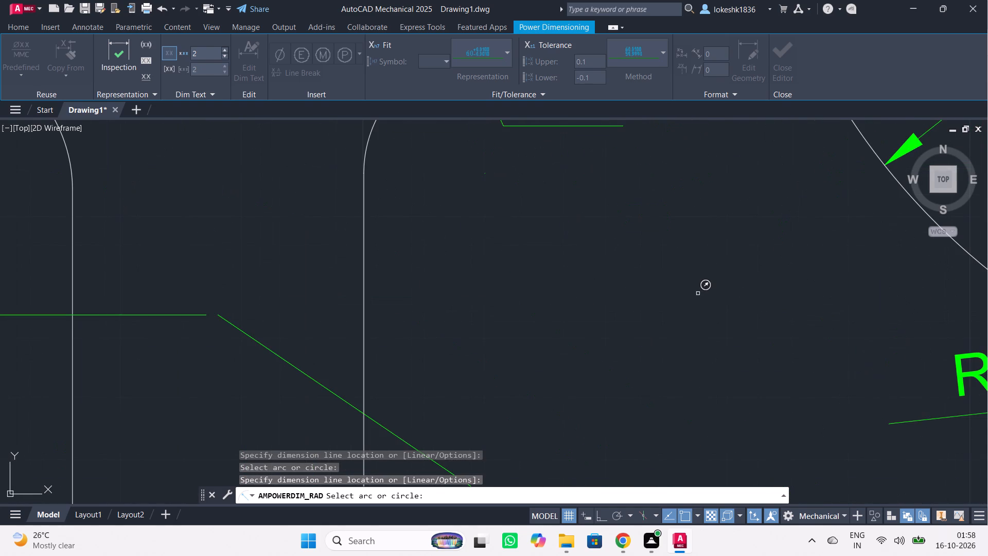
pyautogui.scroll(-1, 698, 293)
pyautogui.scroll(3, 698, 293)
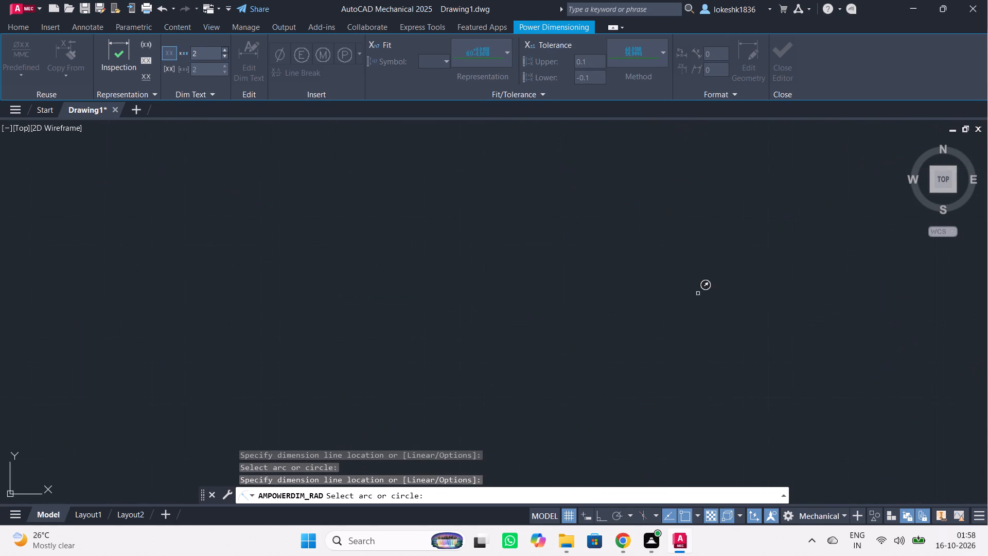
pyautogui.scroll(-6, 698, 293)
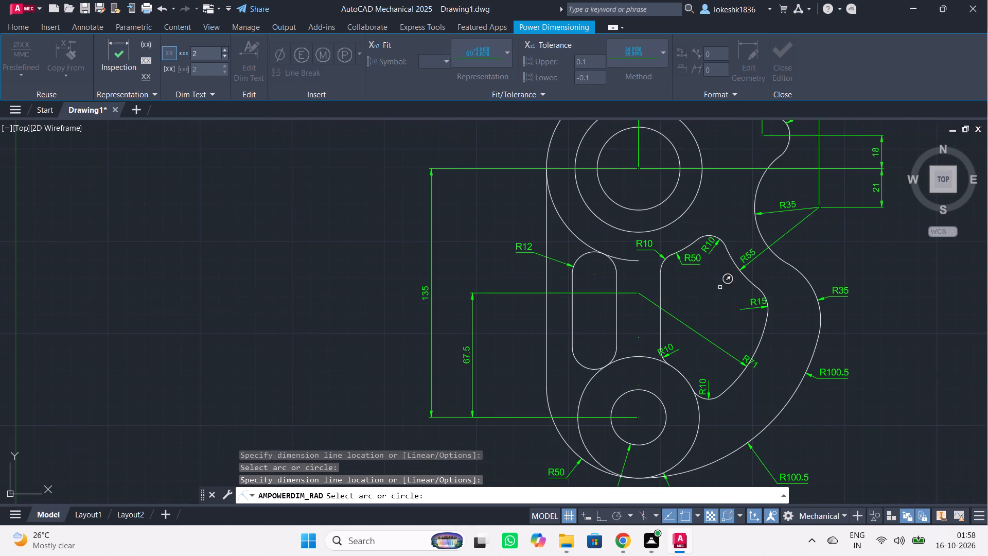
# Add radius dimensions to the upper boss's outer profile arc and its outer and inner circles, with all three labels outside the plate's upper-left edge.
pyautogui.scroll(-1, 720, 287)
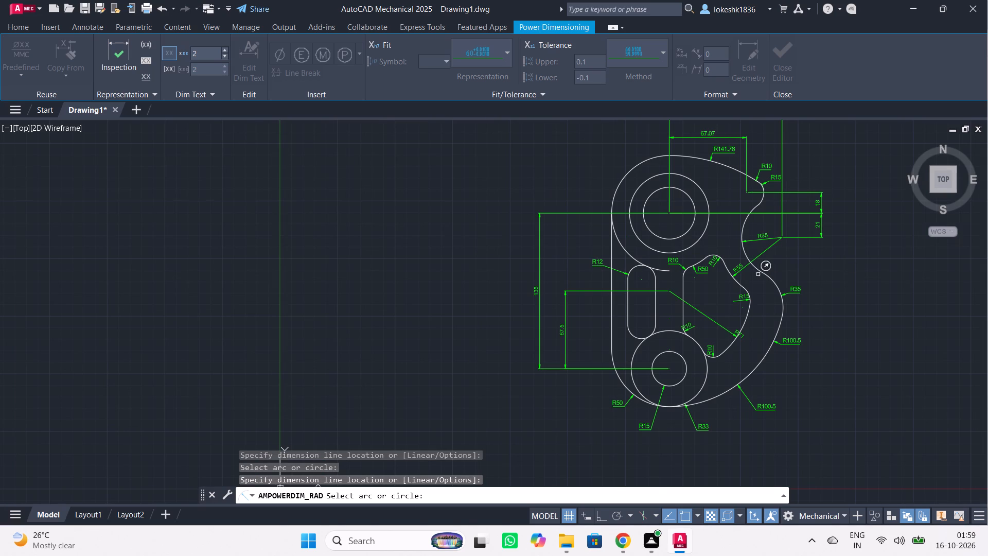
pyautogui.scroll(2, 730, 274)
pyautogui.scroll(-2, 711, 274)
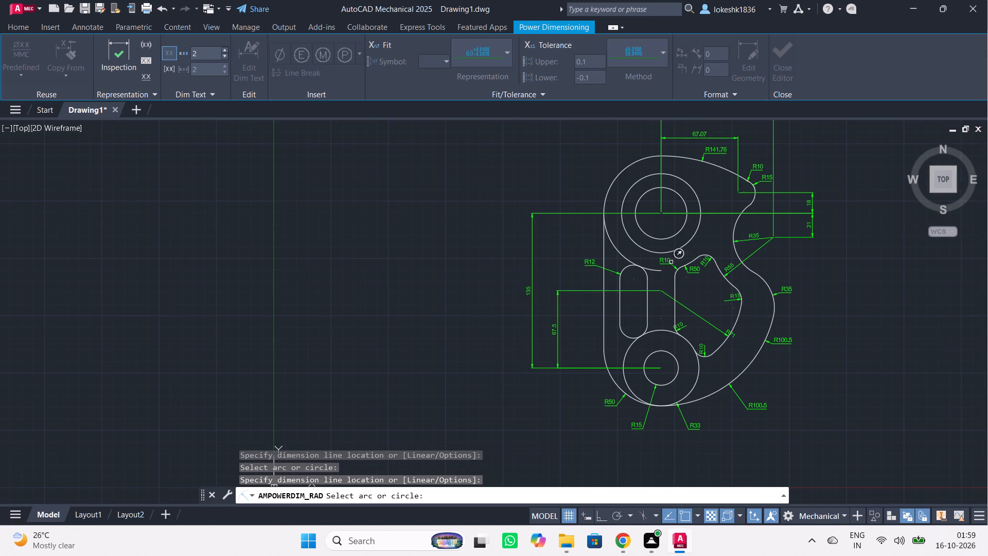
pyautogui.click(613, 180)
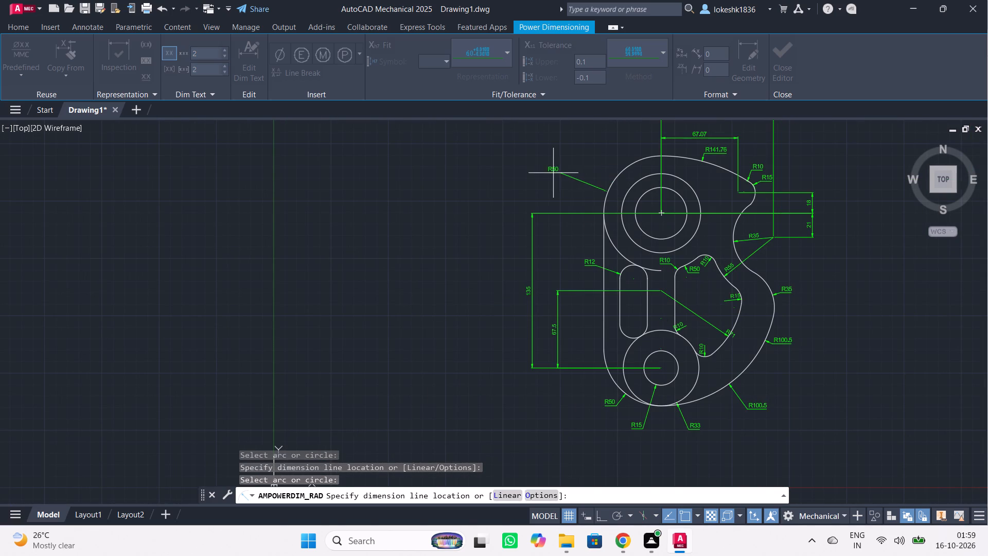
pyautogui.click(594, 138)
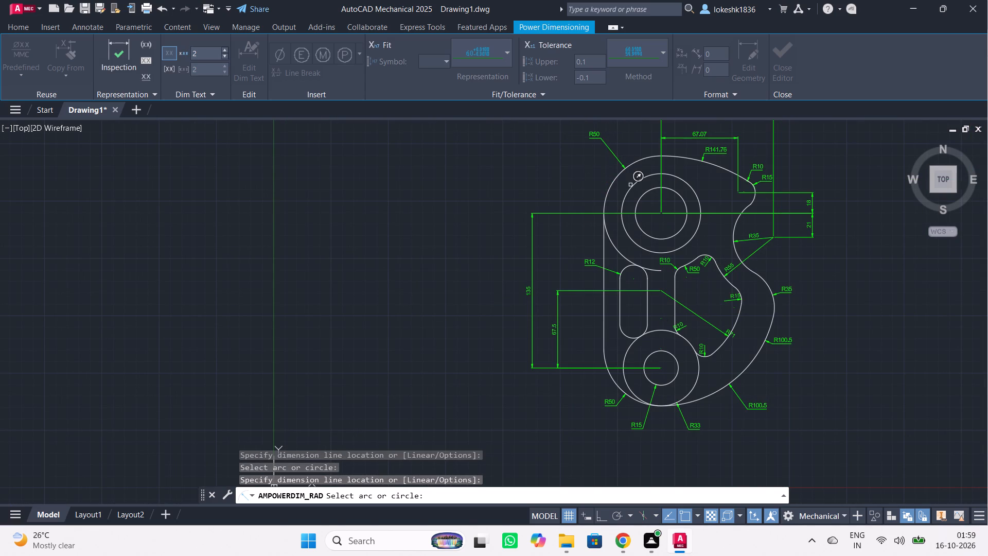
pyautogui.click(633, 187)
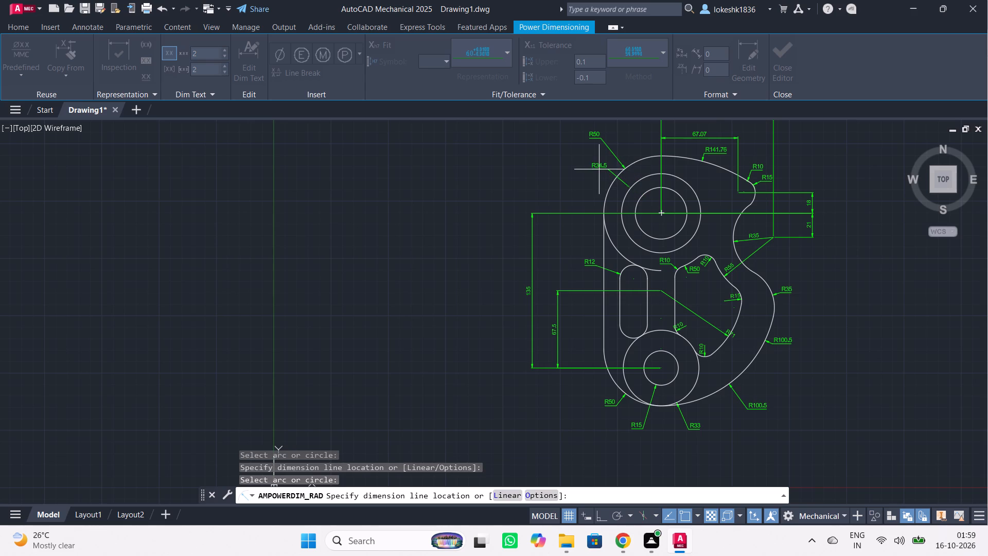
pyautogui.click(590, 160)
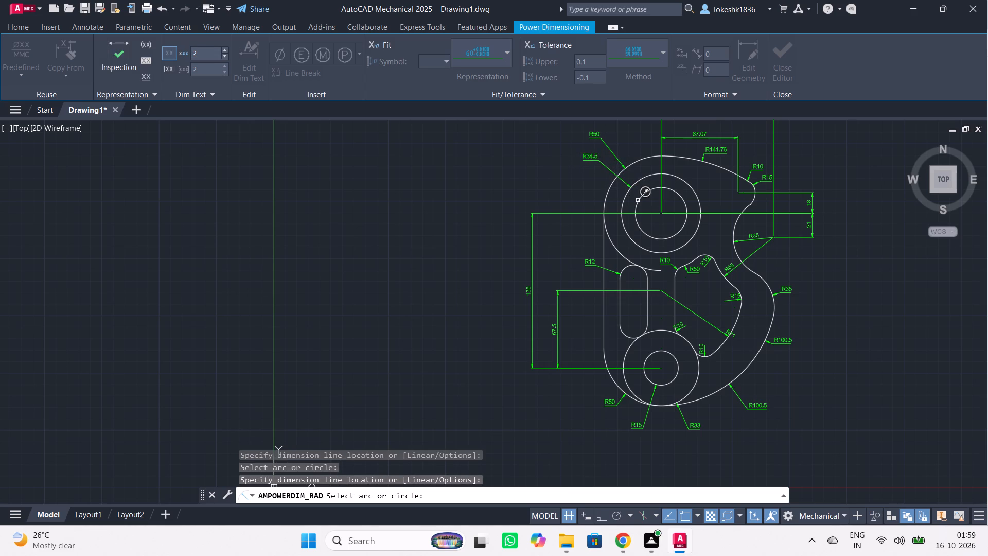
pyautogui.click(639, 200)
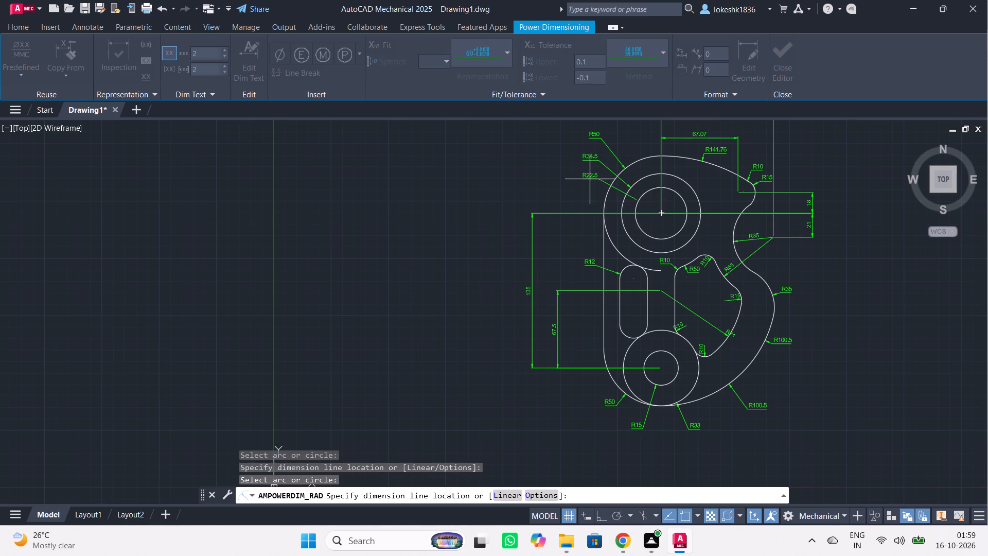
pyautogui.click(589, 181)
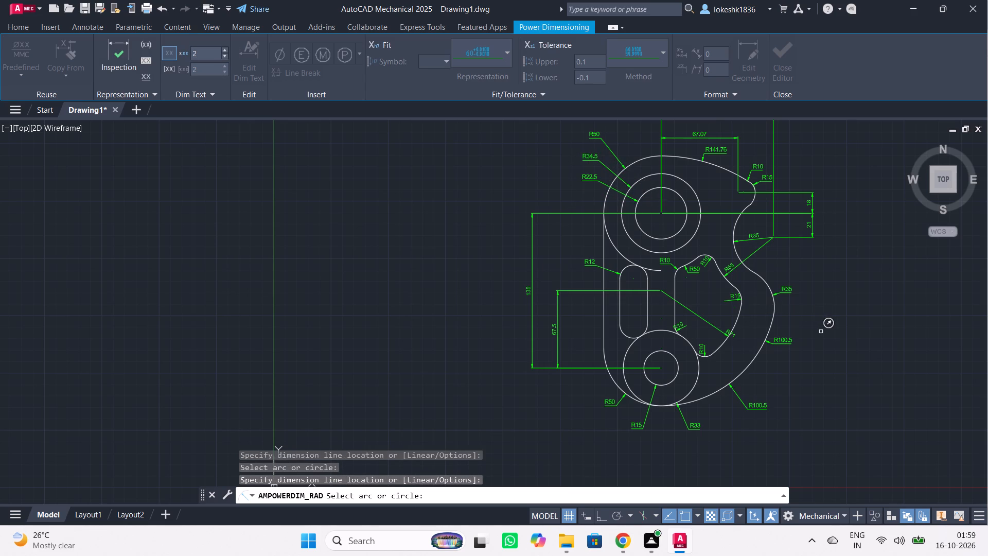
# Examine the whole plate to check that every arc, circle and centre distance is dimensioned, and end radius dimensioning.
pyautogui.scroll(-1, 834, 323)
pyautogui.scroll(1, 835, 322)
pyautogui.scroll(-1, 817, 301)
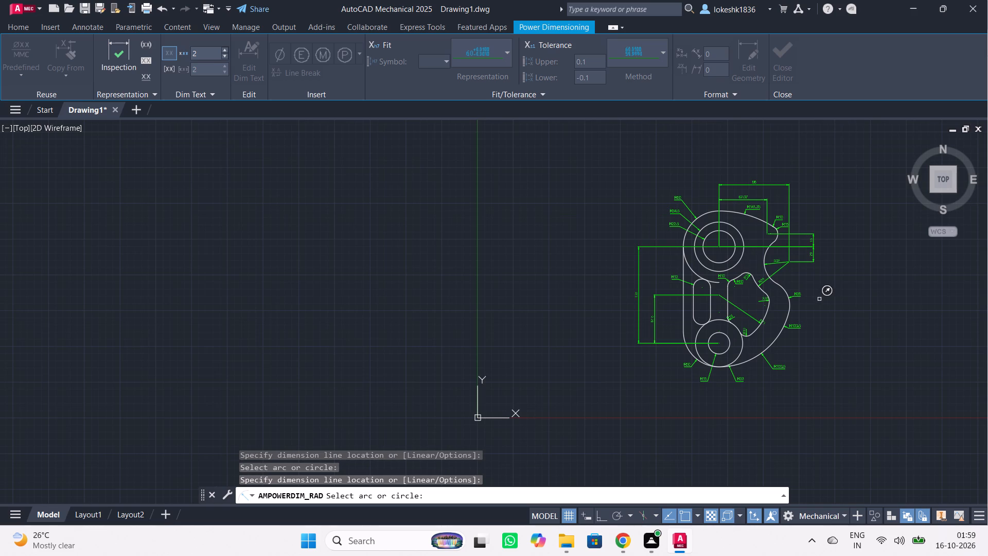
pyautogui.scroll(2, 782, 309)
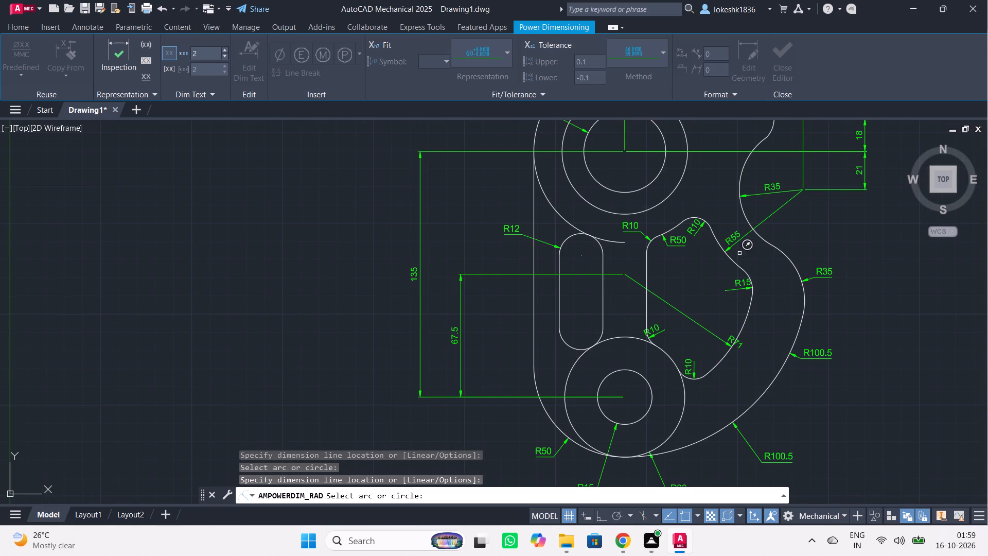
pyautogui.moveTo(710, 189); pyautogui.dragTo(673, 340, button='middle')
pyautogui.middleClick(673, 341)
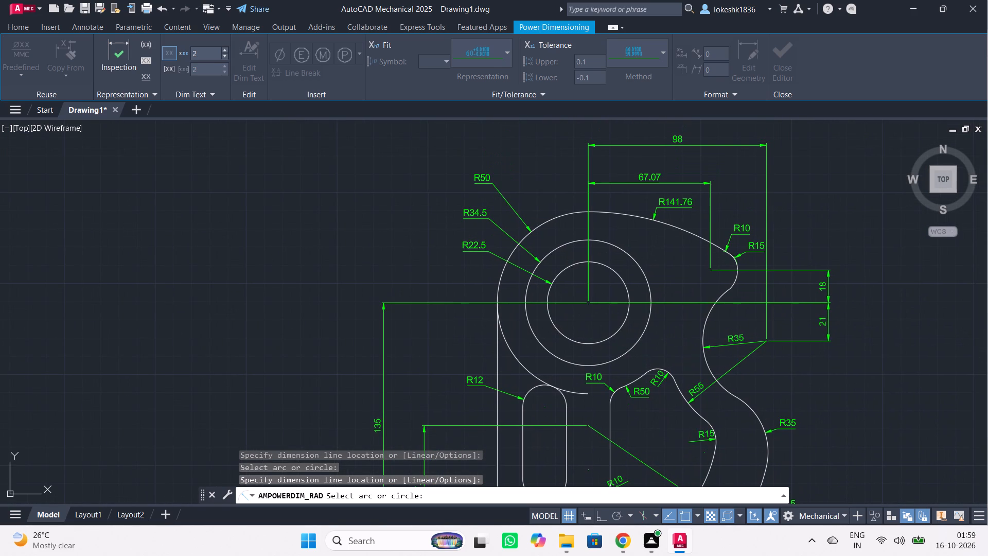
pyautogui.scroll(-1, 679, 332)
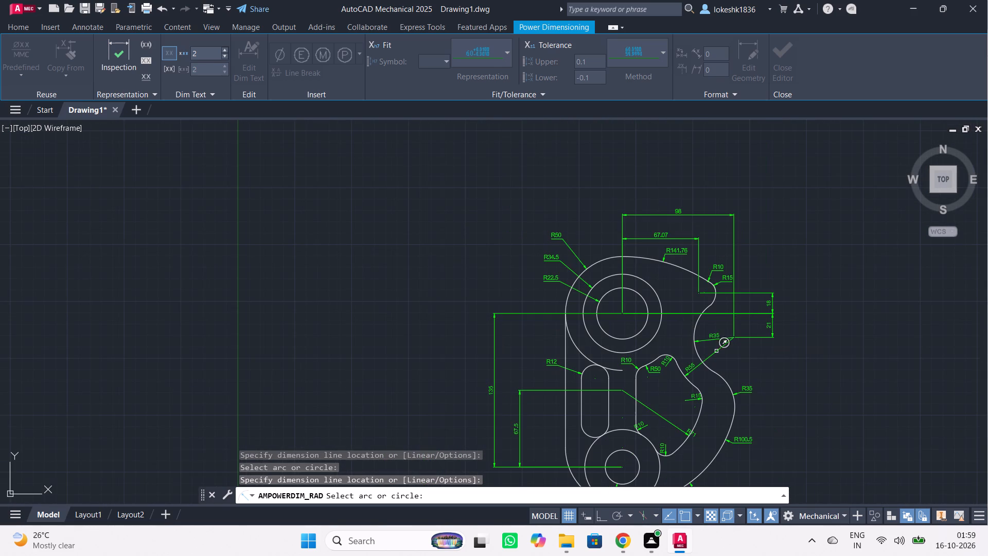
pyautogui.scroll(-1, 727, 357)
pyautogui.scroll(1, 768, 424)
pyautogui.scroll(-1, 767, 424)
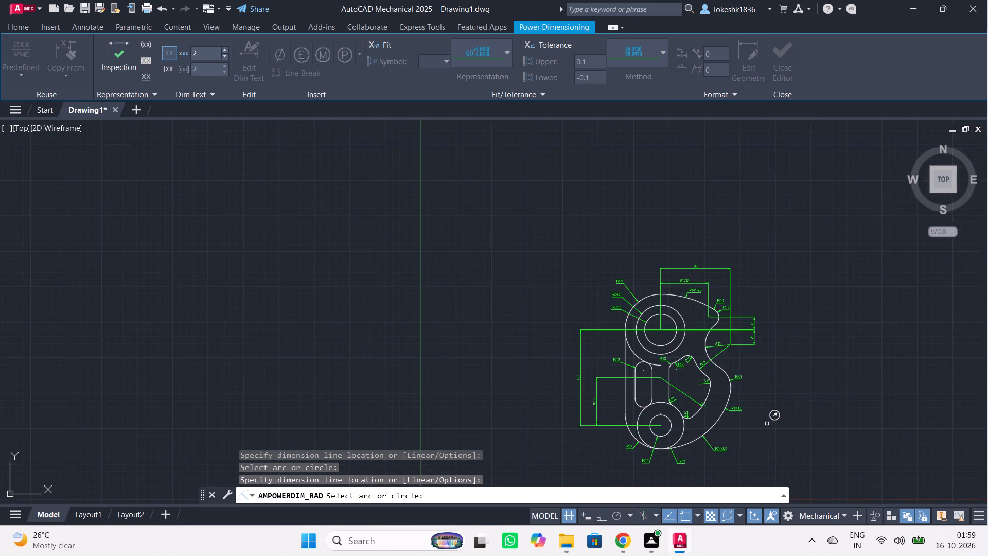
pyautogui.scroll(-1, 766, 421)
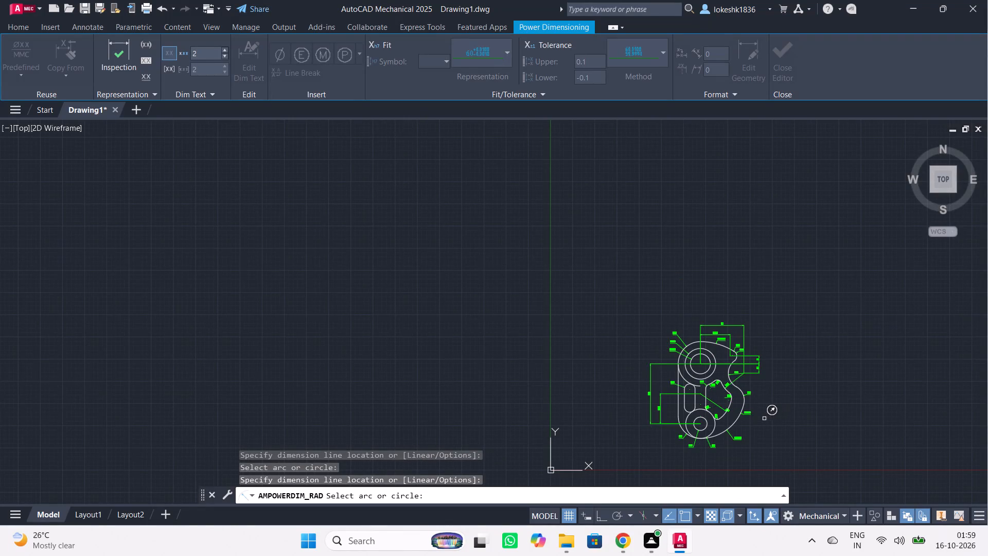
pyautogui.scroll(2, 743, 435)
pyautogui.moveTo(797, 425); pyautogui.dragTo(802, 363, button='middle')
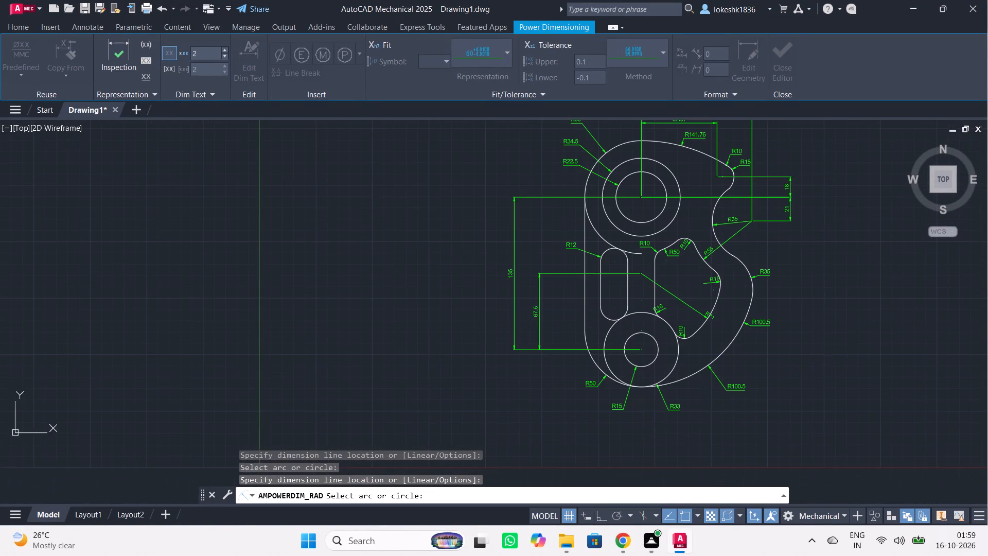
pyautogui.scroll(-1, 816, 361)
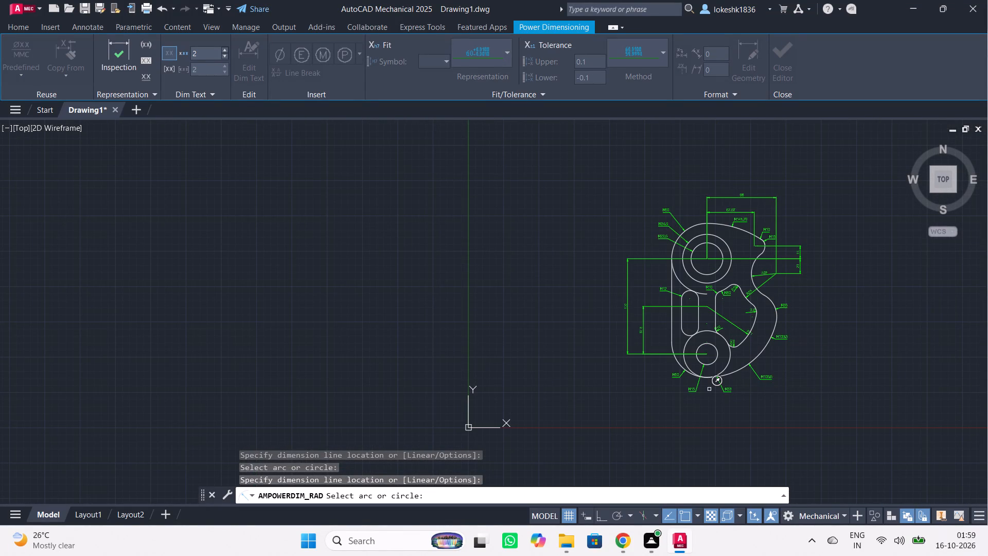
pyautogui.scroll(1, 709, 389)
pyautogui.scroll(-1, 709, 383)
pyautogui.scroll(2, 709, 383)
pyautogui.scroll(-2, 710, 380)
pyautogui.scroll(1, 710, 380)
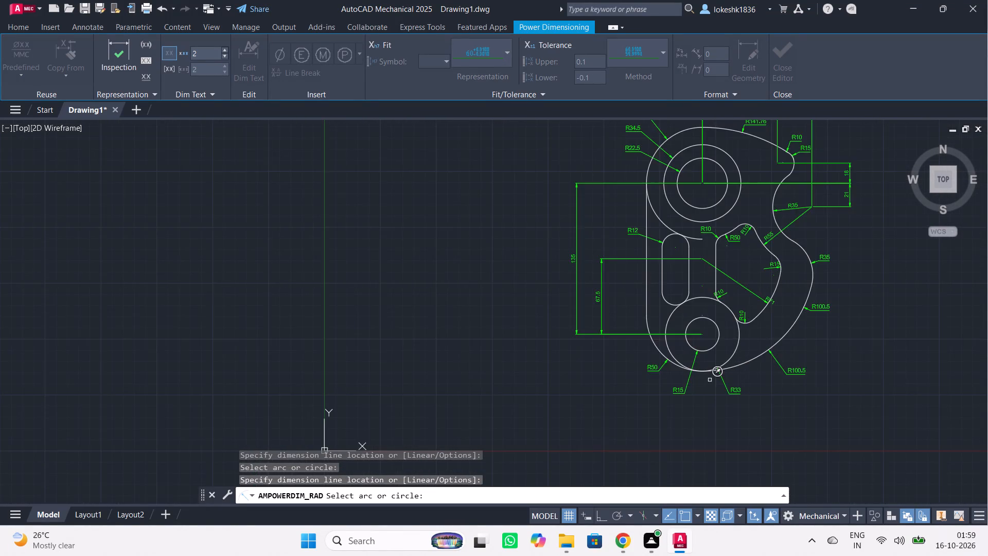
pyautogui.scroll(-1, 710, 380)
pyautogui.scroll(1, 710, 380)
pyautogui.scroll(-1, 710, 380)
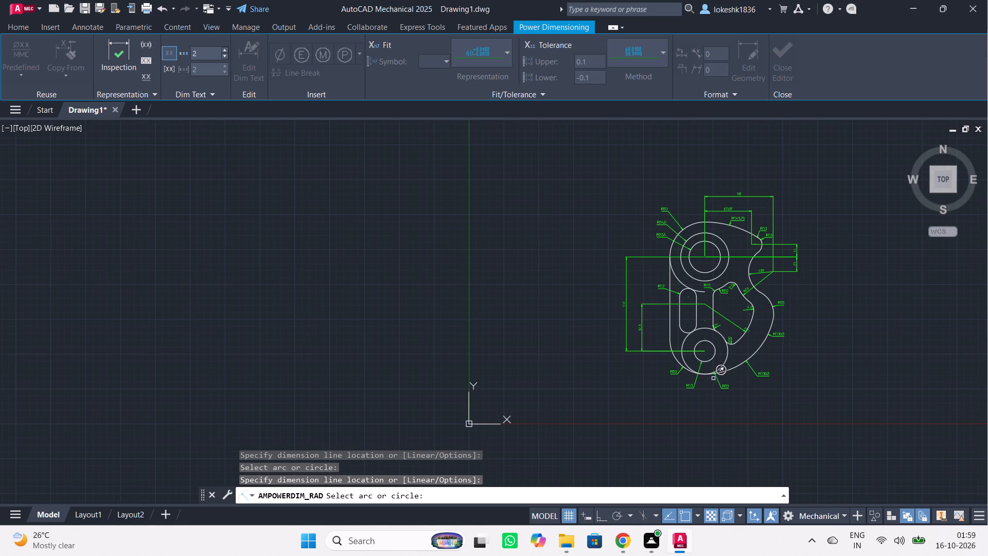
pyautogui.scroll(2, 749, 309)
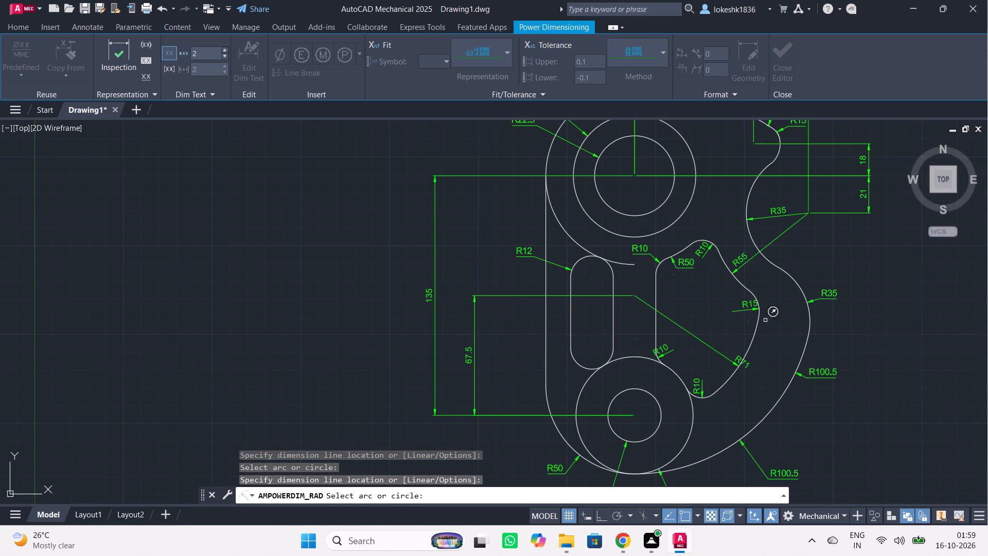
pyautogui.scroll(2, 768, 374)
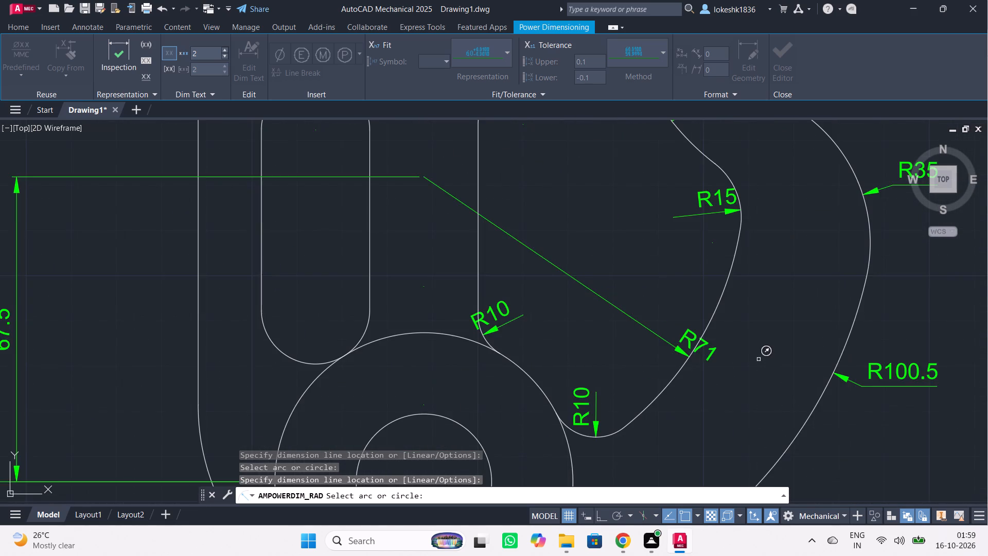
pyautogui.scroll(-1, 758, 359)
pyautogui.scroll(1, 758, 359)
pyautogui.scroll(-2, 758, 359)
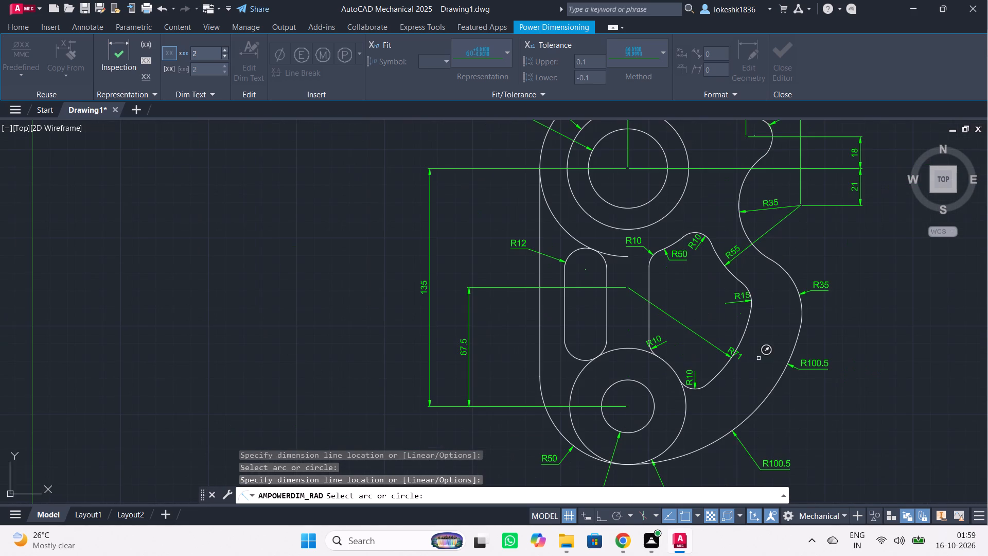
pyautogui.scroll(-1, 758, 358)
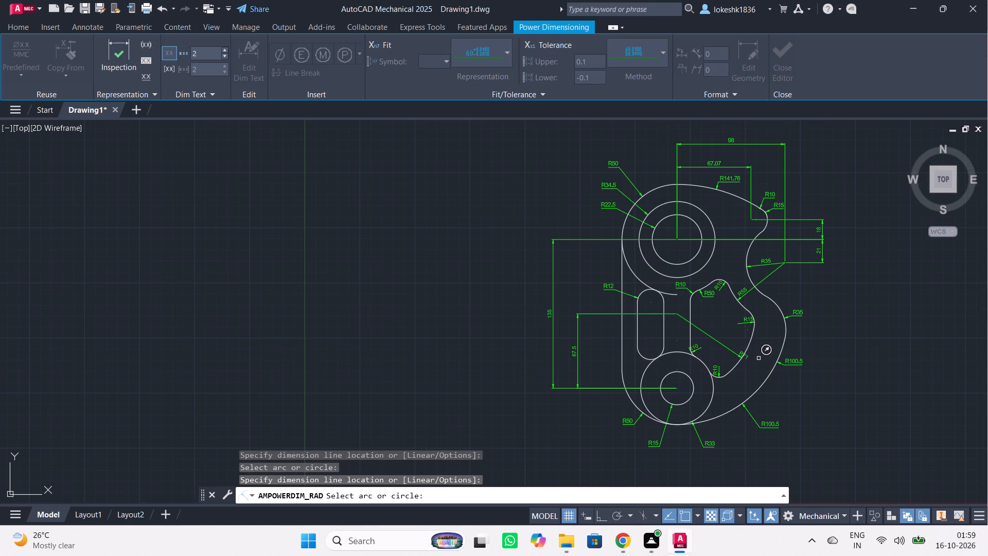
pyautogui.scroll(-1, 758, 358)
pyautogui.scroll(1, 758, 358)
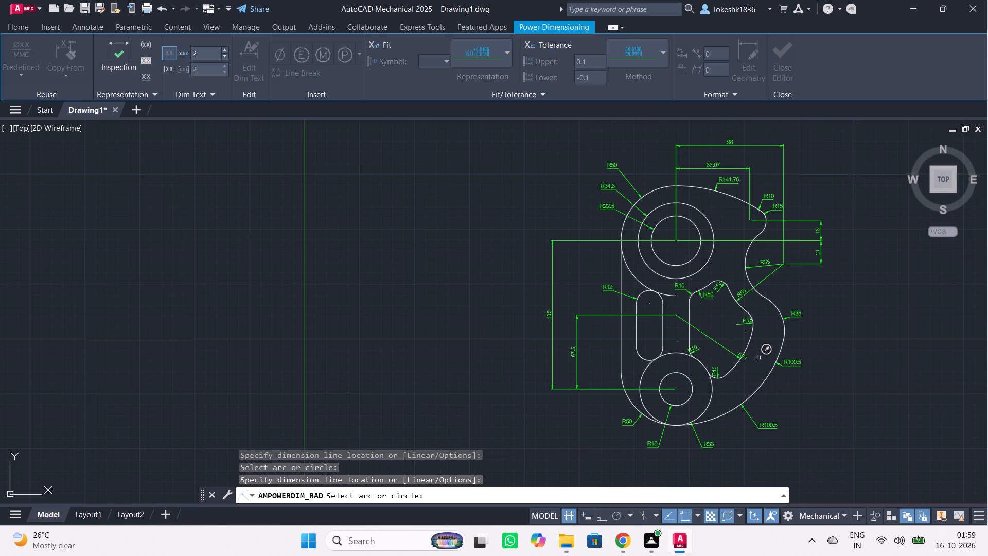
pyautogui.scroll(-2, 758, 358)
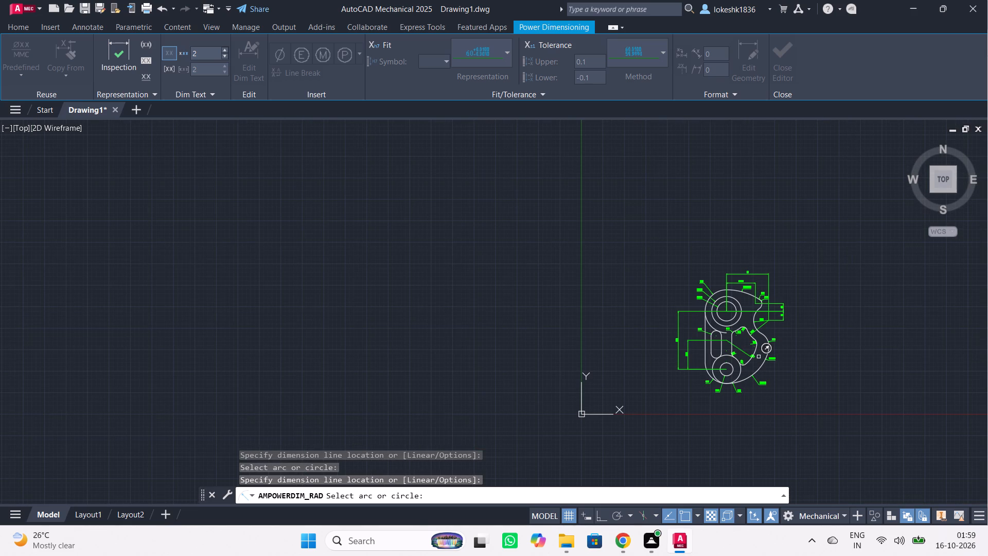
pyautogui.scroll(3, 767, 319)
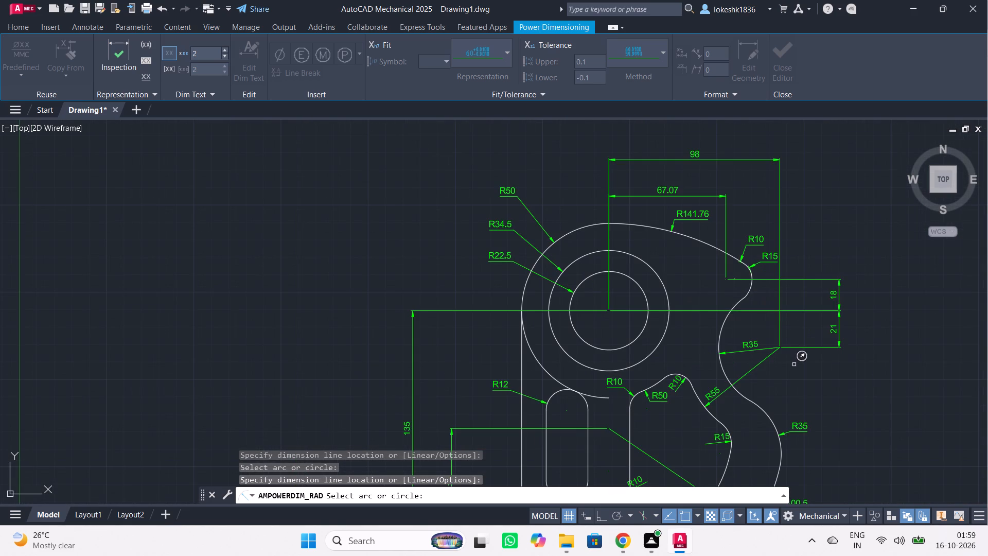
pyautogui.scroll(-2, 777, 326)
pyautogui.moveTo(801, 359); pyautogui.dragTo(771, 266, button='middle')
pyautogui.scroll(1, 748, 280)
pyautogui.moveTo(786, 266); pyautogui.dragTo(792, 315, button='middle')
pyautogui.middleClick(792, 315)
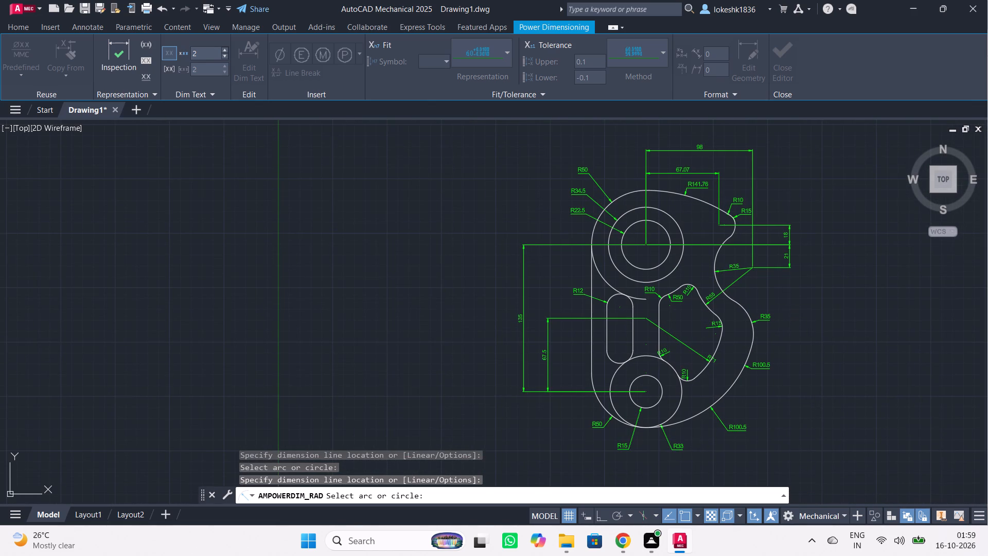
pyautogui.scroll(1, 792, 315)
pyautogui.scroll(-1, 795, 313)
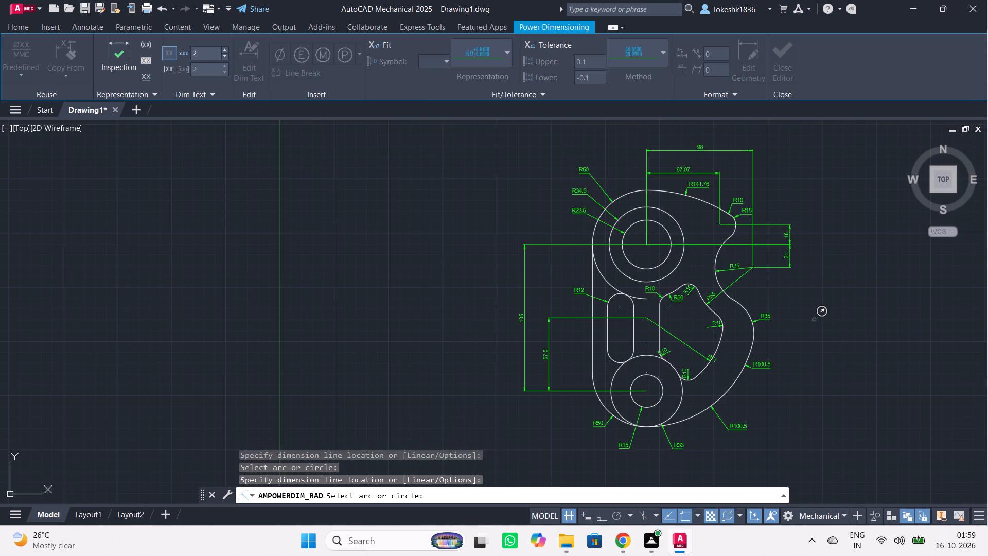
pyautogui.scroll(-1, 816, 320)
pyautogui.scroll(1, 816, 320)
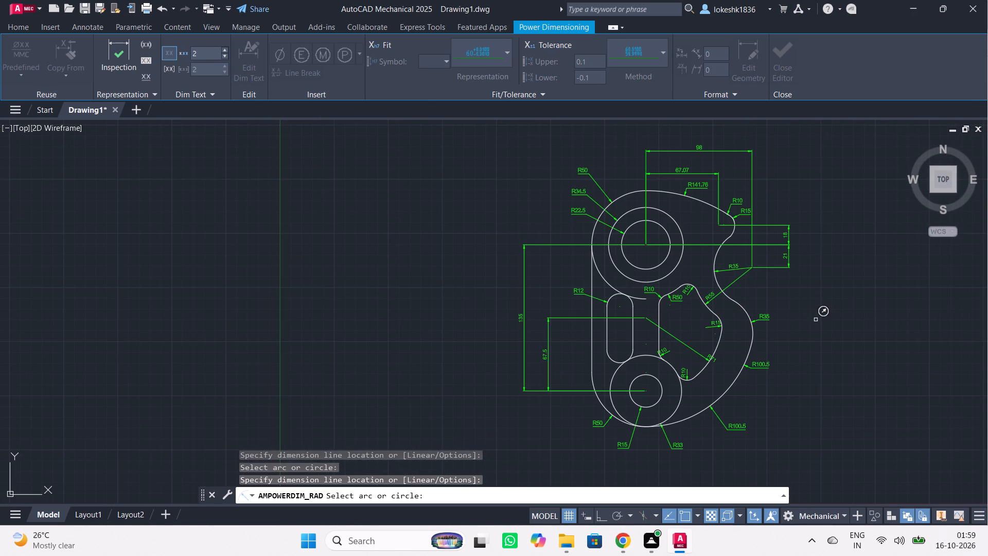
pyautogui.press('Escape')
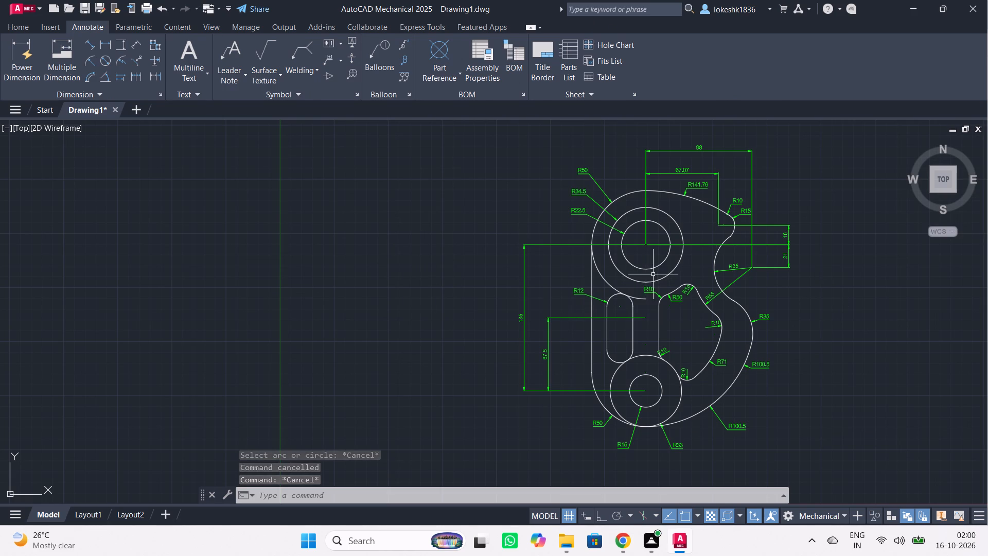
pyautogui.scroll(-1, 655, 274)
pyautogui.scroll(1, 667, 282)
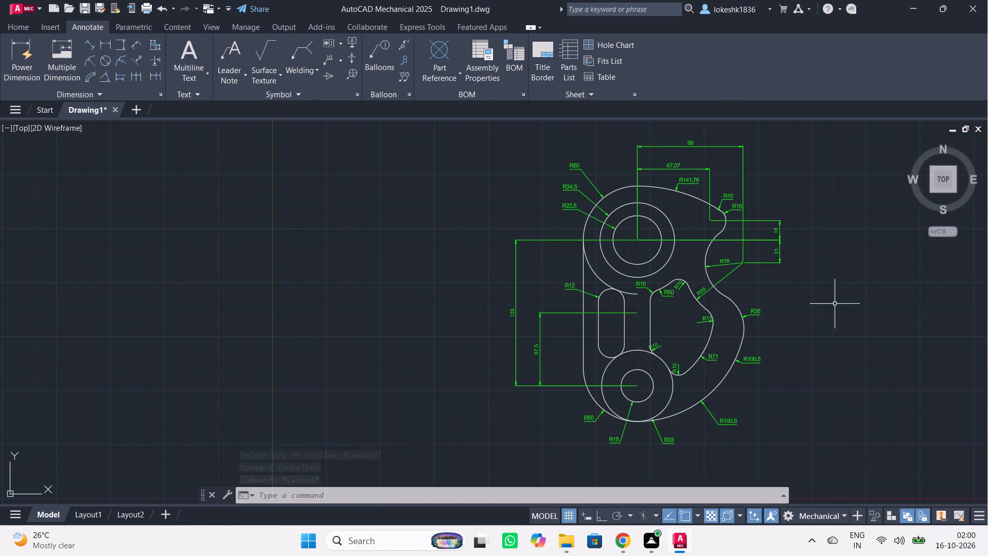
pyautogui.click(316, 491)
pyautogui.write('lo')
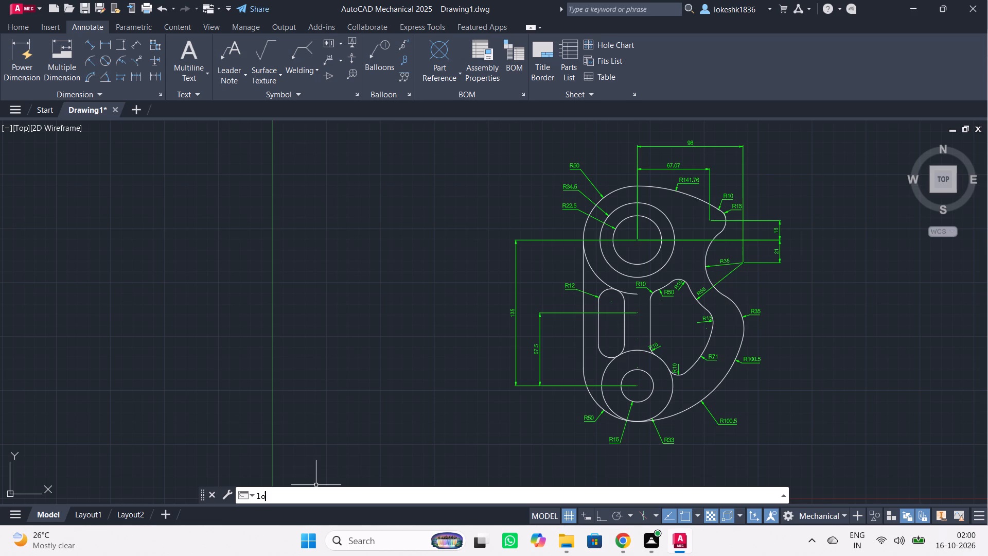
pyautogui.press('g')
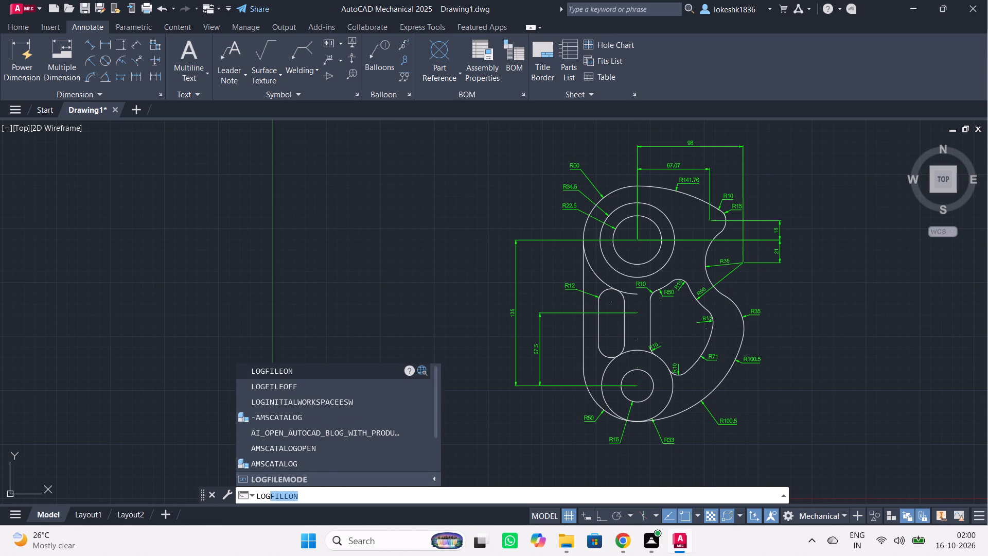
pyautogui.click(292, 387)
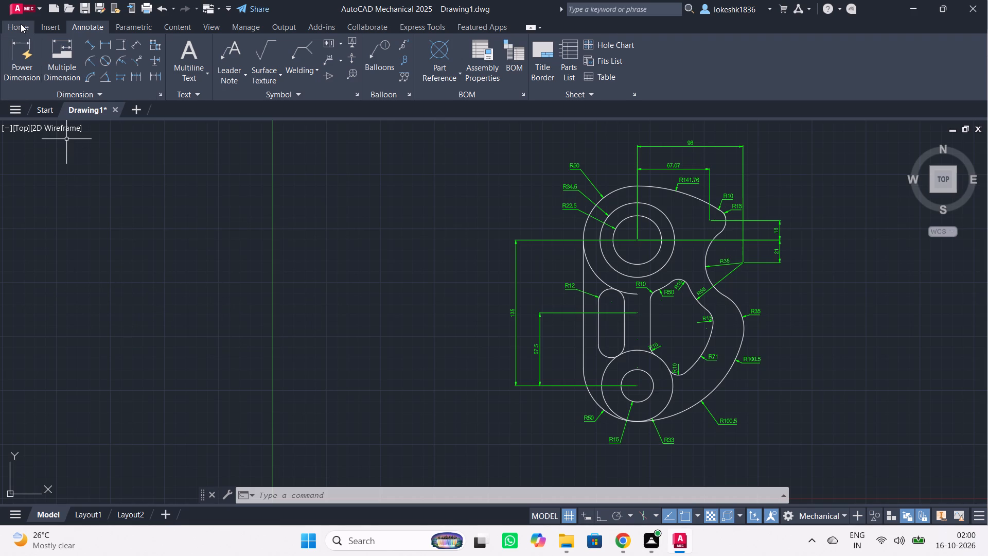
# Save the drawing as "2D drawing of a flat link plate", a name copied from the Claude chat in Chrome, in the desktop's CADD Practice Drawing folder.
pyautogui.click(21, 8)
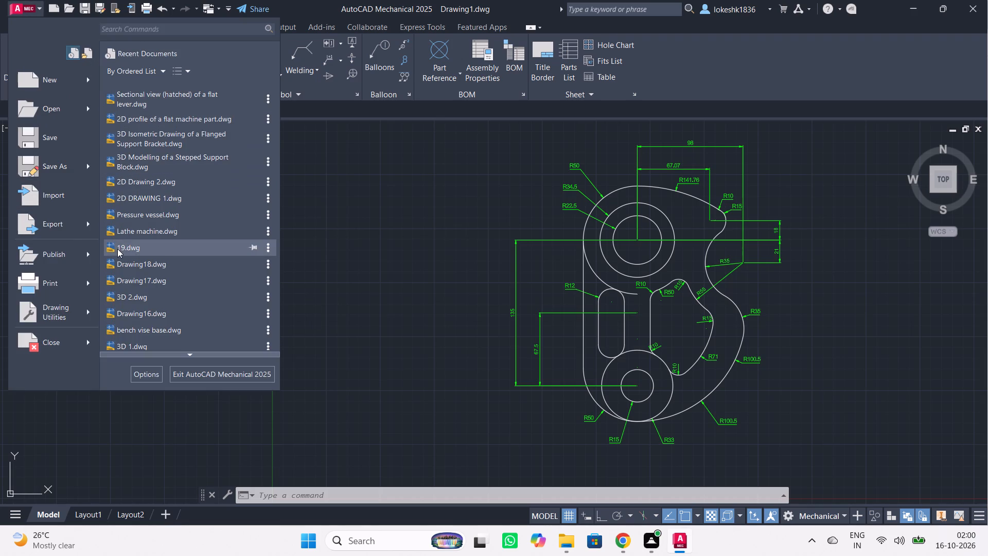
pyautogui.click(58, 160)
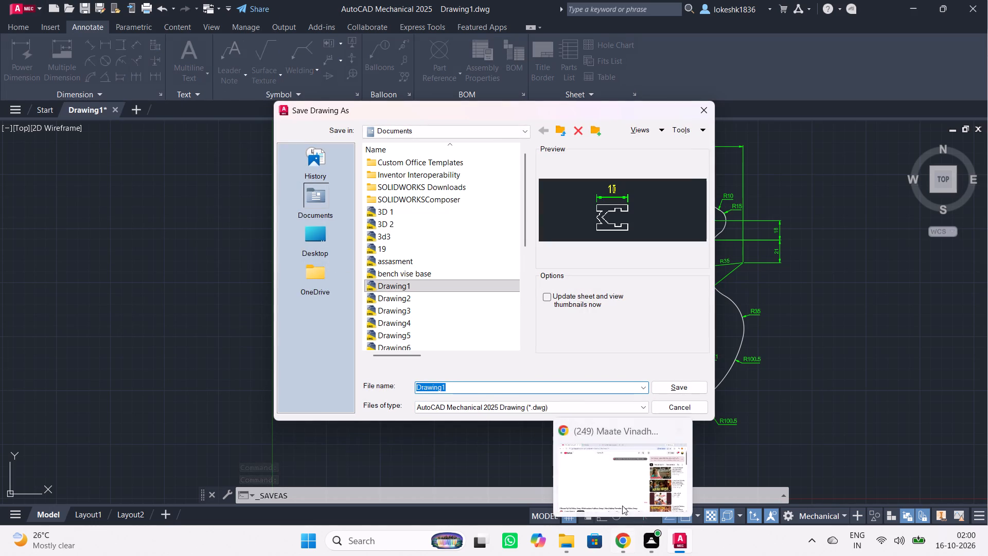
pyautogui.click(617, 494)
pyautogui.click(378, 10)
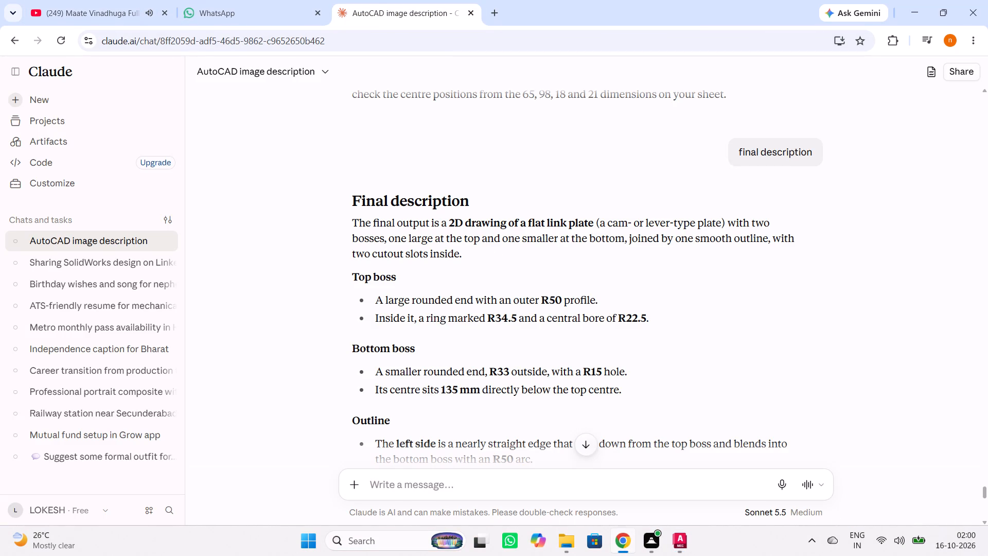
pyautogui.moveTo(450, 220); pyautogui.dragTo(591, 230)
pyautogui.hotkey('ctrl', 'c')
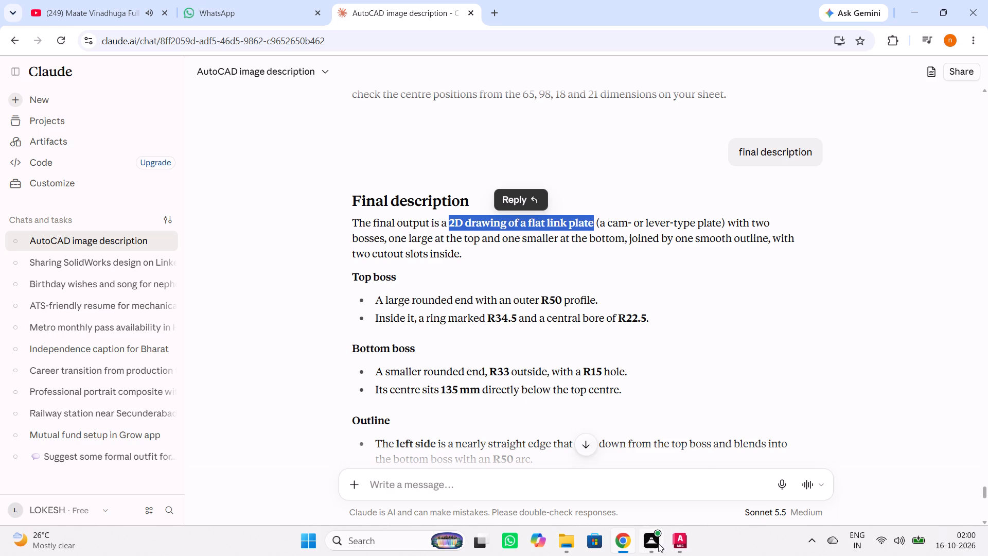
pyautogui.click(679, 472)
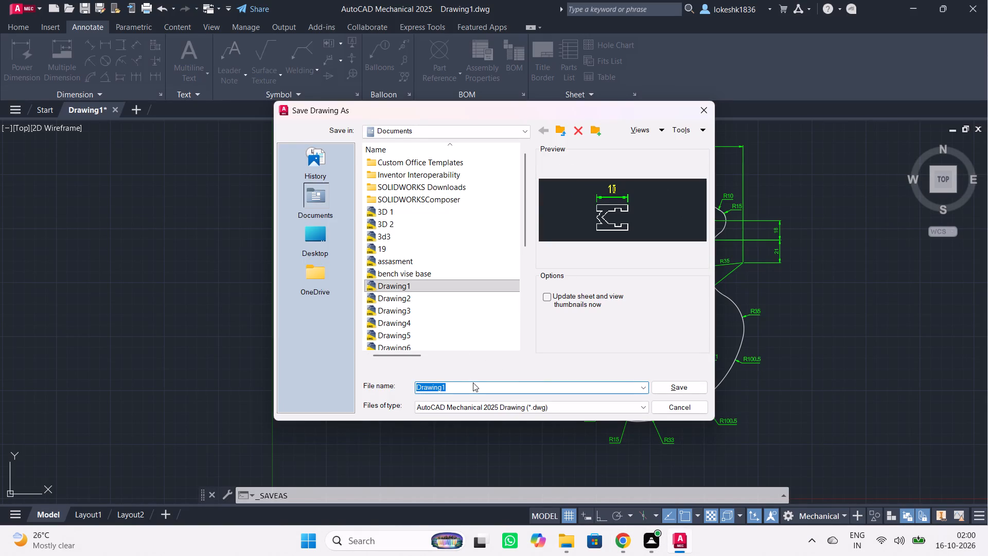
pyautogui.hotkey('ctrl', 'v')
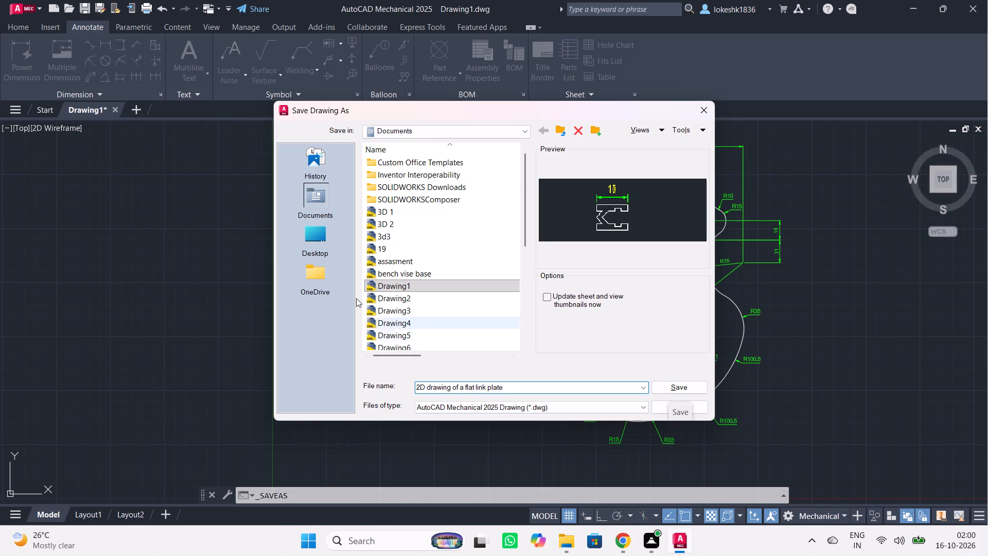
pyautogui.doubleClick(320, 236)
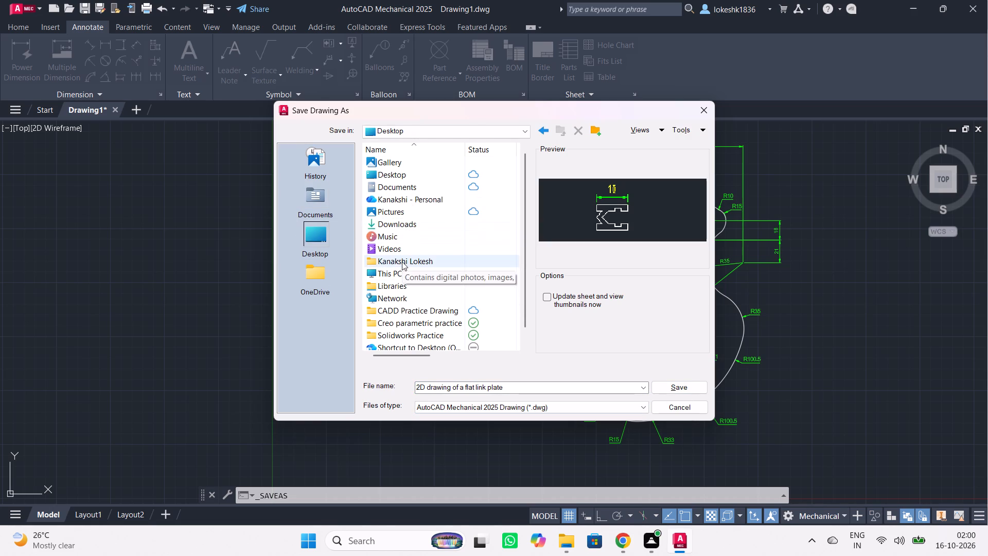
pyautogui.doubleClick(405, 312)
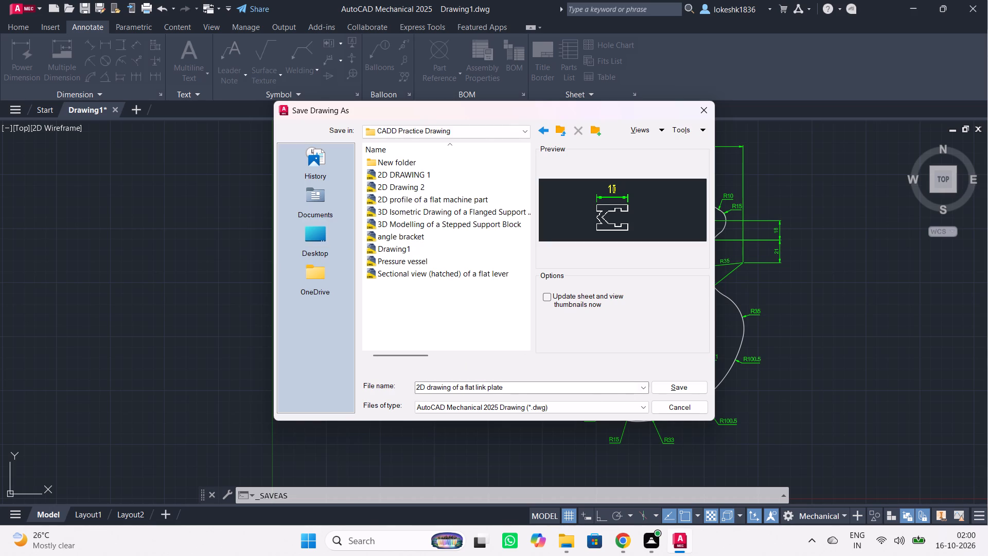
pyautogui.click(657, 387)
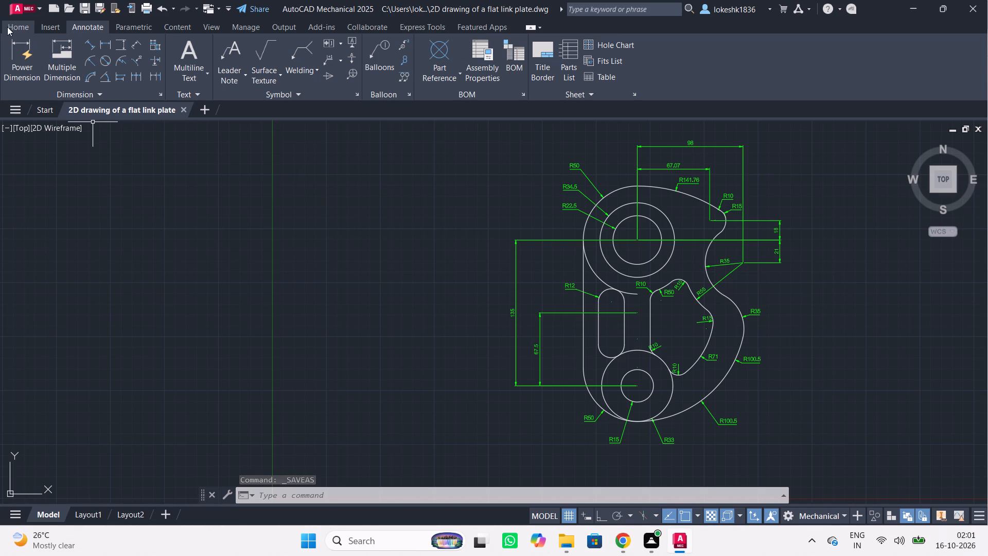
# Save the drawing again under the same name in AutoCAD 2004/LT2004 Drawing (*.dwg) format, replacing the existing file.
pyautogui.hotkey('ctrl', 'shift', 's')
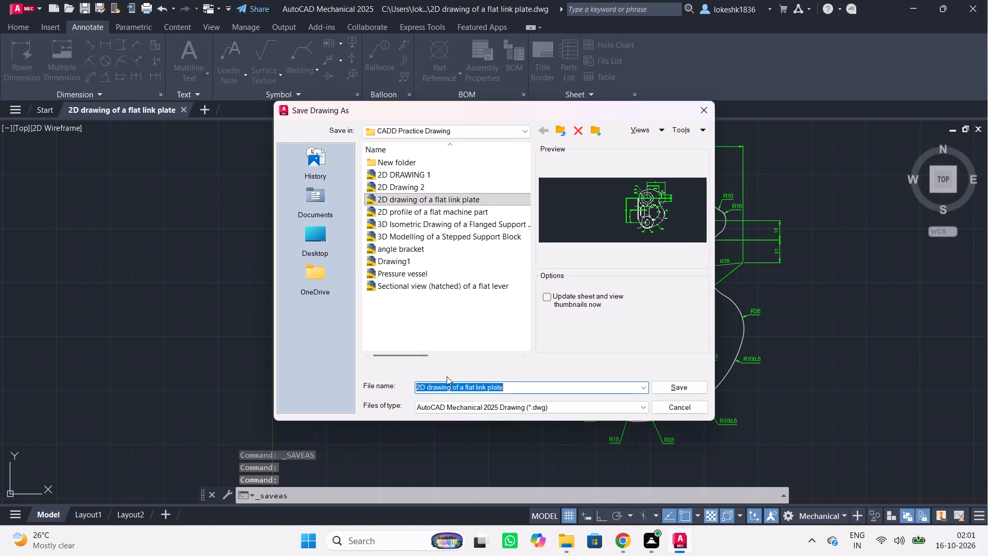
pyautogui.click(489, 405)
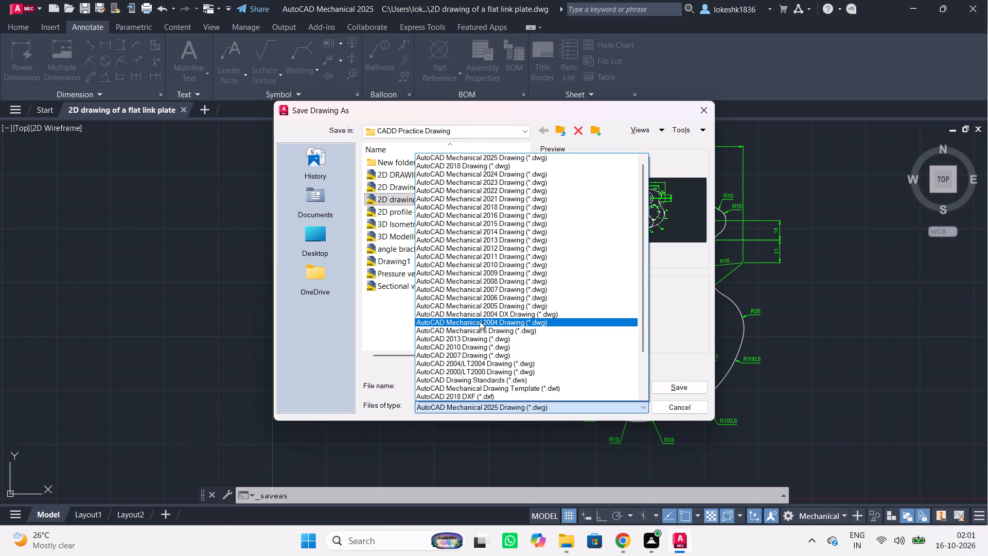
pyautogui.click(467, 361)
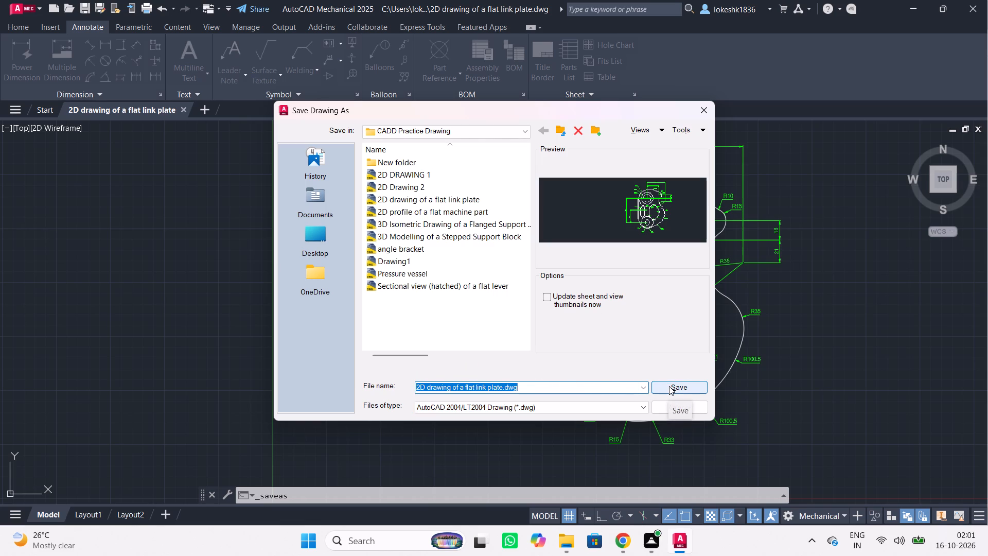
pyautogui.click(683, 390)
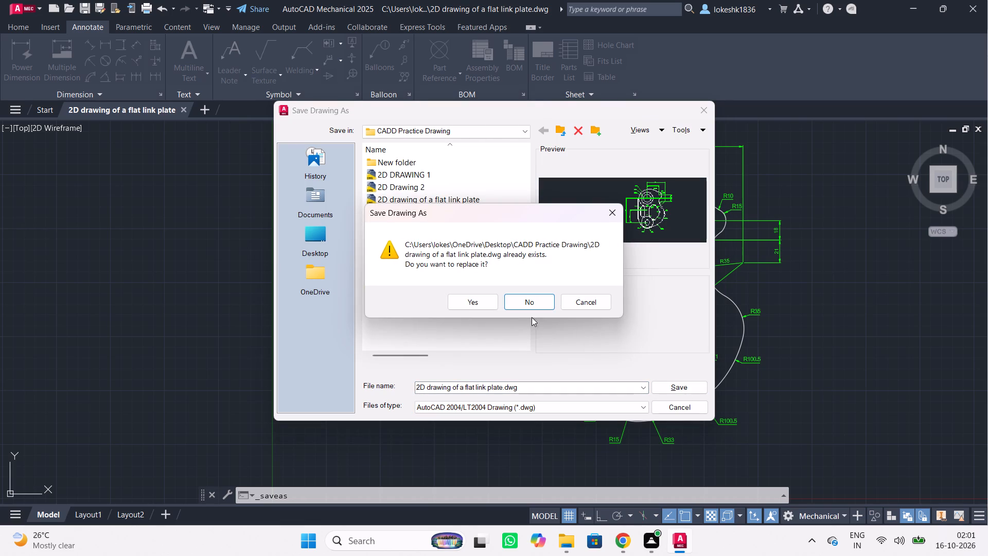
pyautogui.click(478, 298)
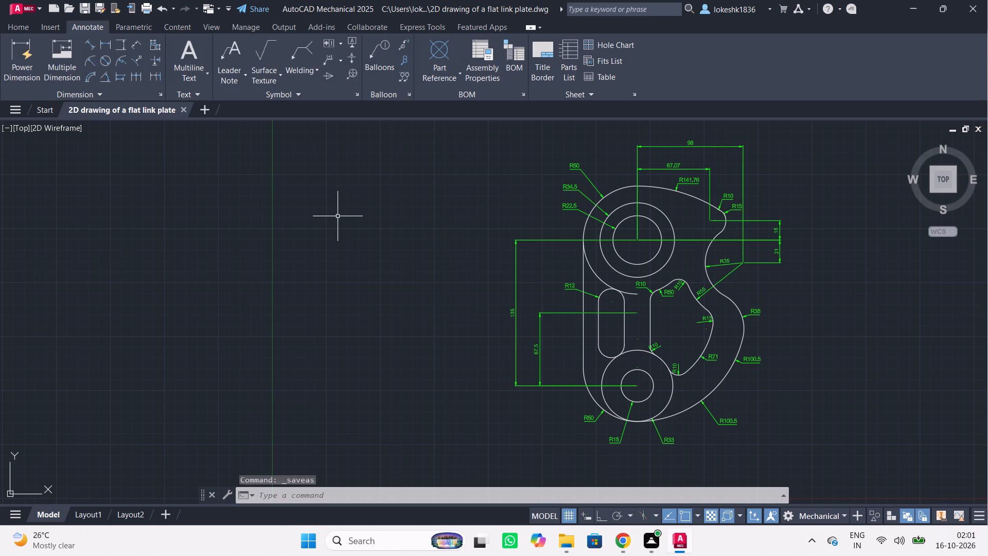
# Set up a plot with DWG To PDF.pc3 on ISO expand A4 (297.00 x 210.00 MM) paper, landscape orientation and the plot centred.
pyautogui.write('plot')
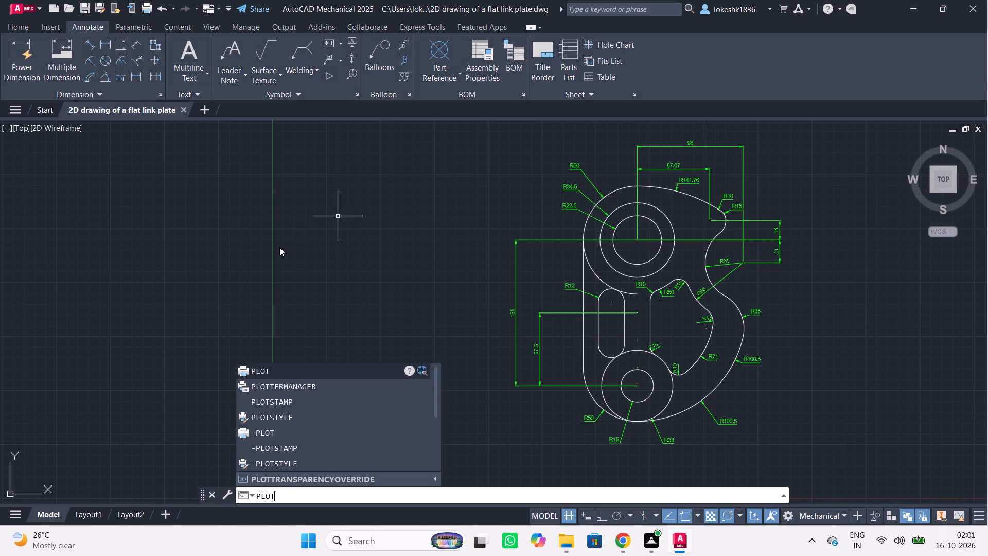
pyautogui.press('Return')
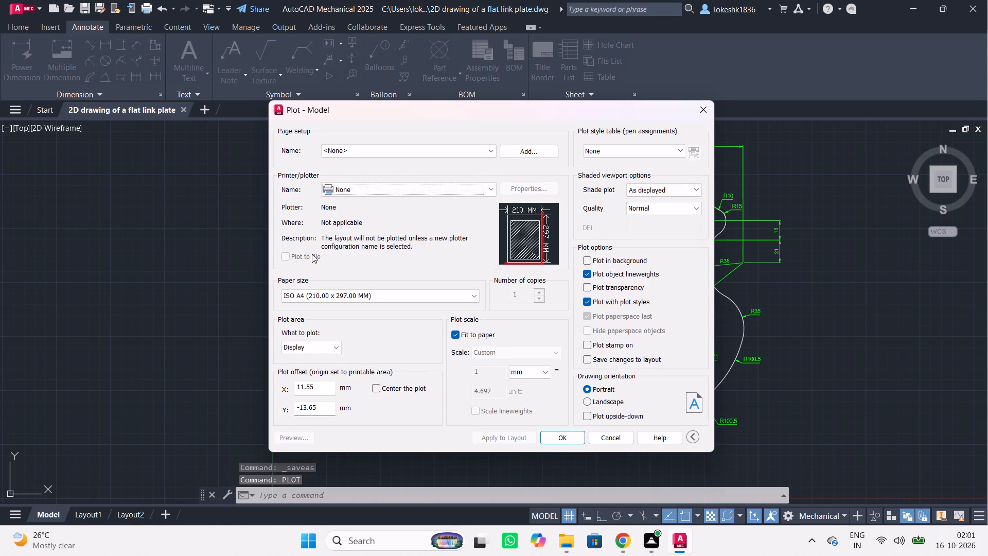
pyautogui.click(350, 189)
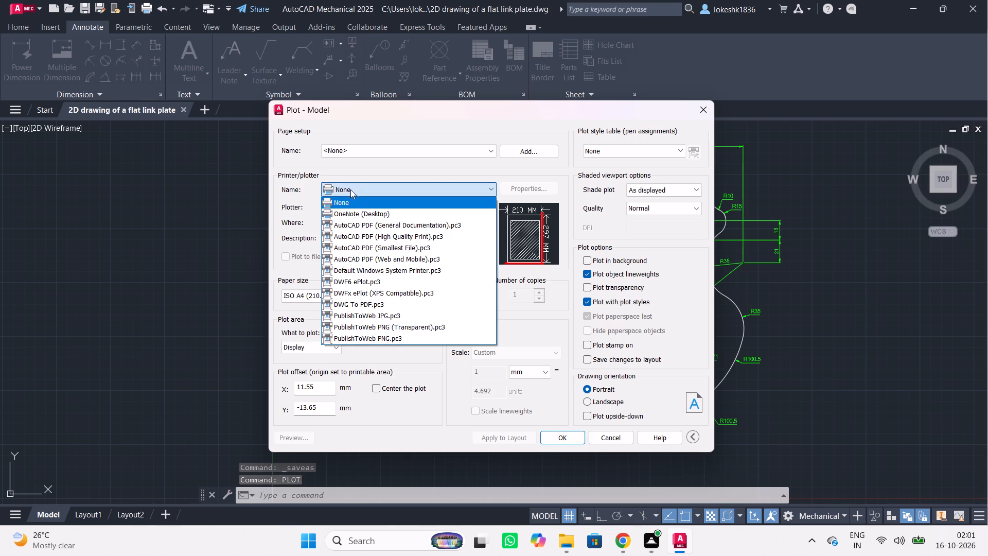
pyautogui.click(352, 306)
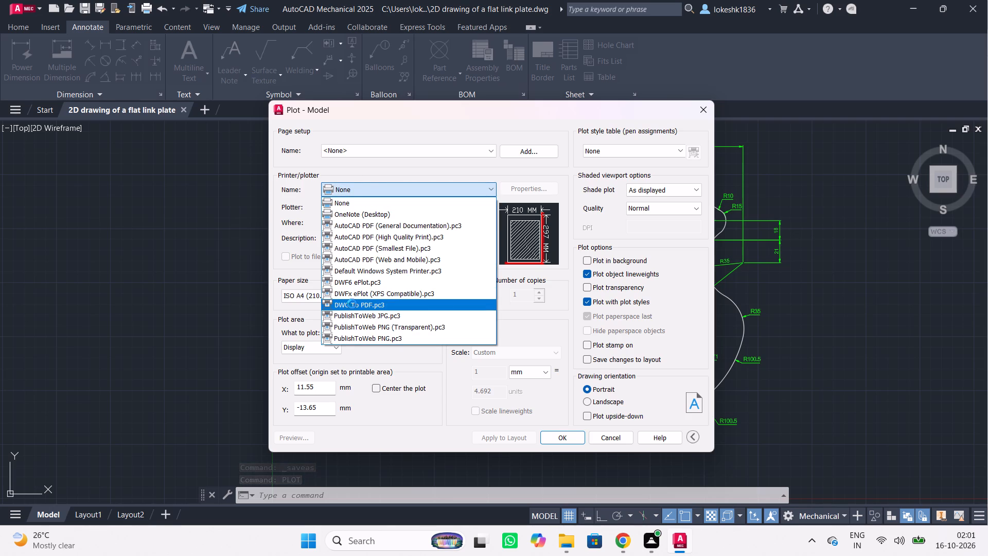
pyautogui.click(359, 297)
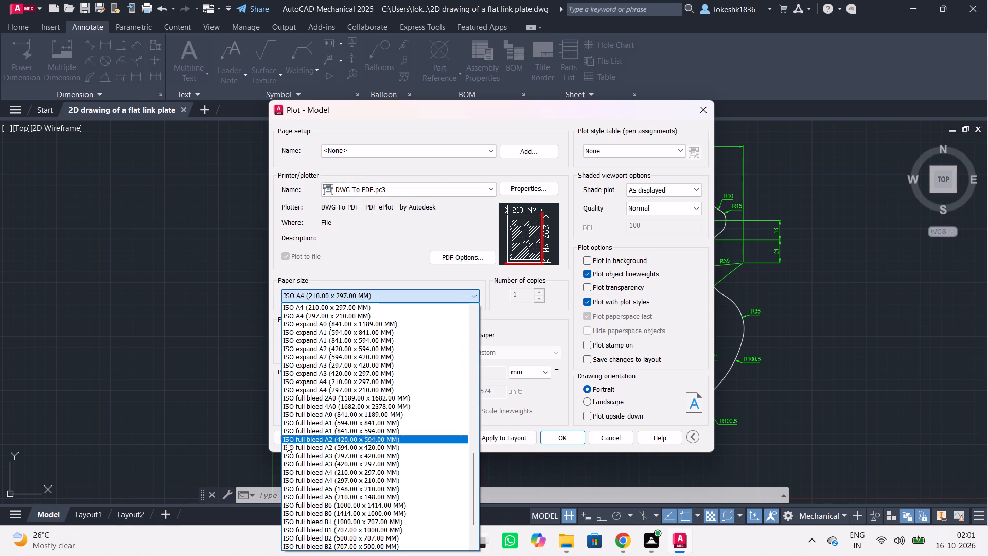
pyautogui.click(307, 390)
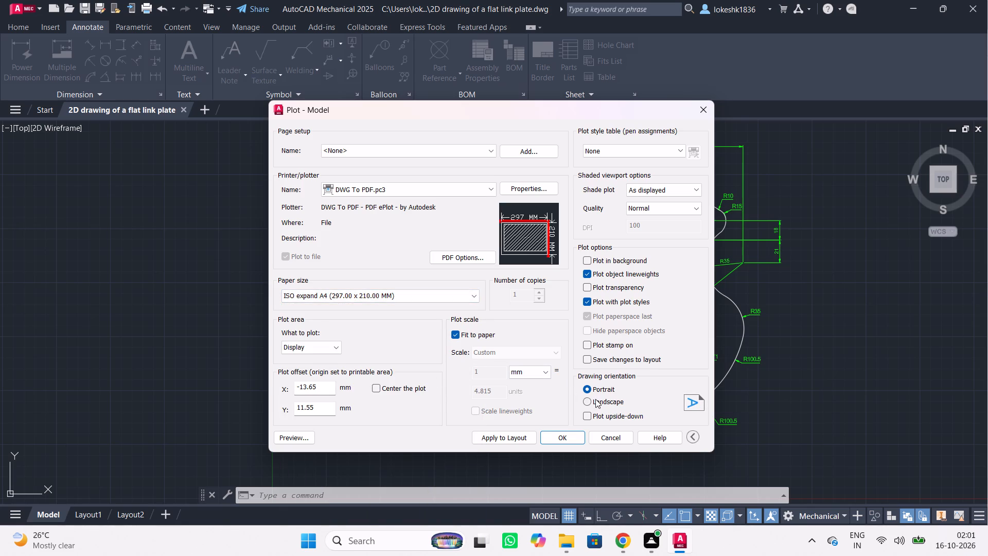
pyautogui.click(595, 401)
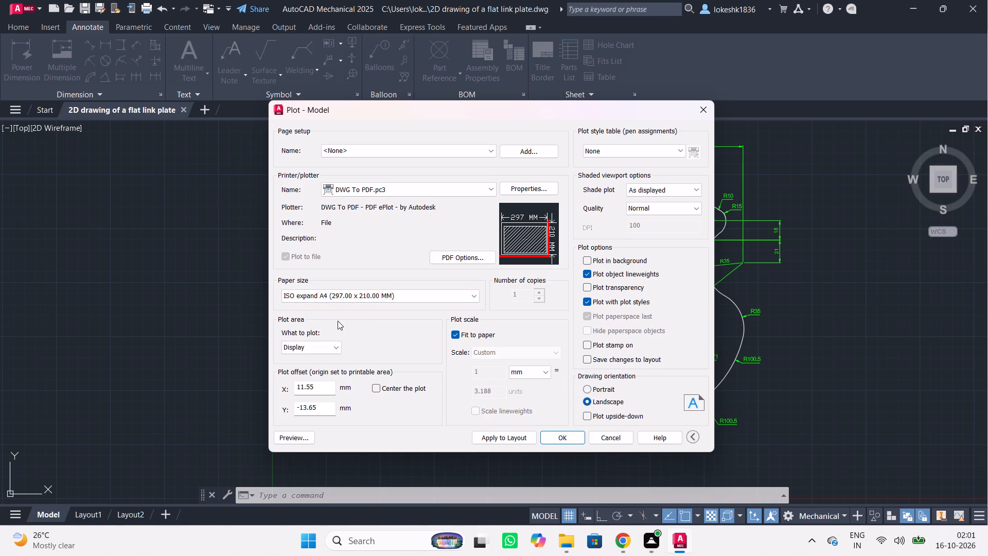
pyautogui.click(379, 388)
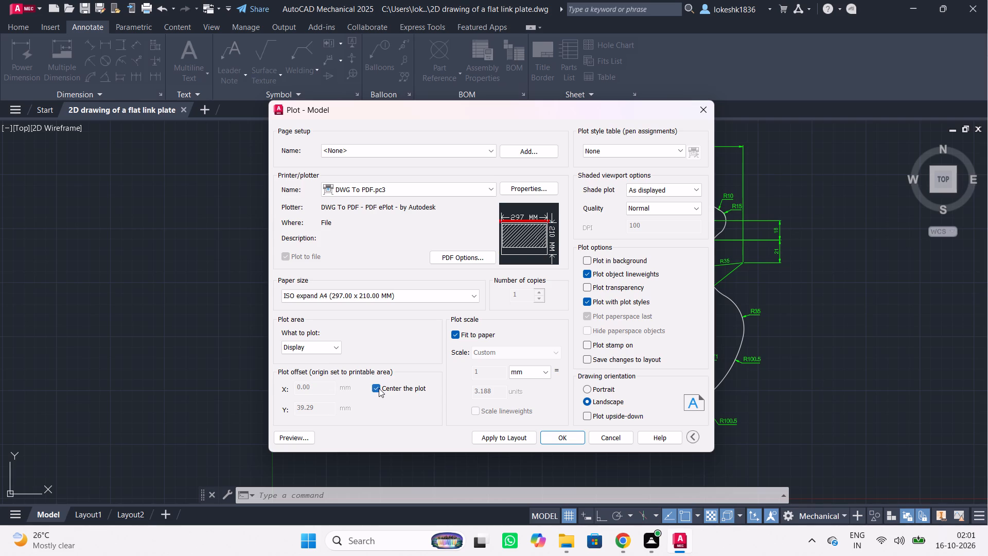
# Set the plot area to a window enclosing the whole plate and all its dimensions.
pyautogui.click(336, 349)
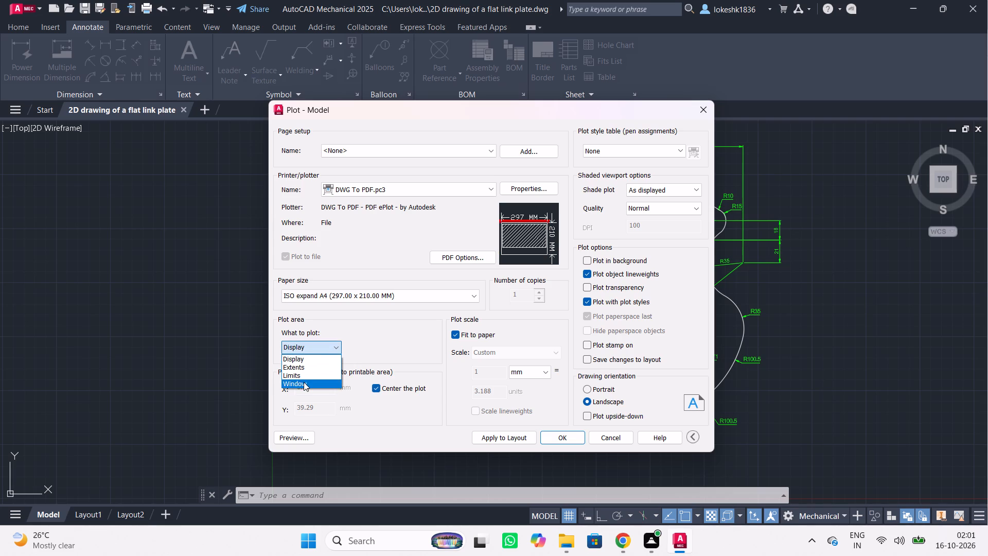
pyautogui.click(304, 382)
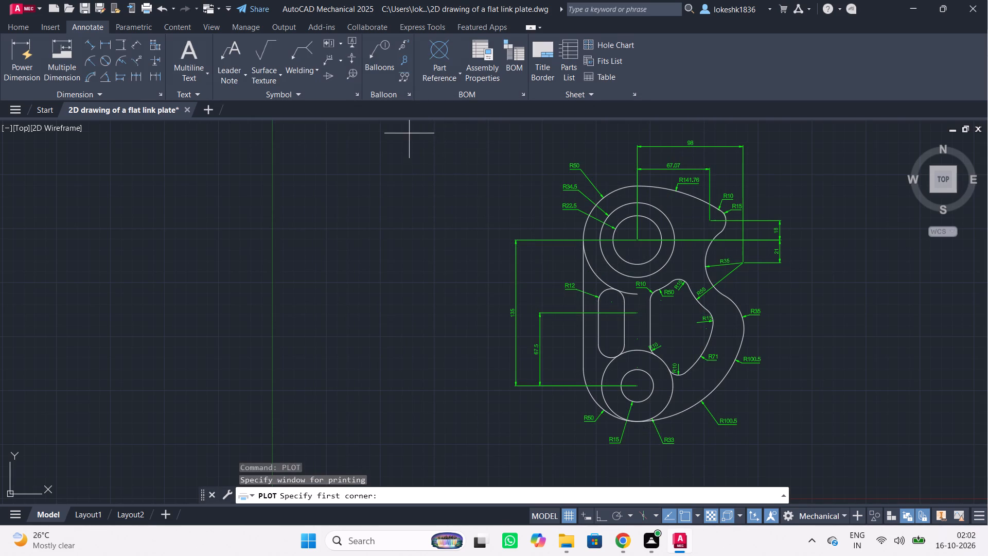
pyautogui.moveTo(387, 133); pyautogui.dragTo(780, 153)
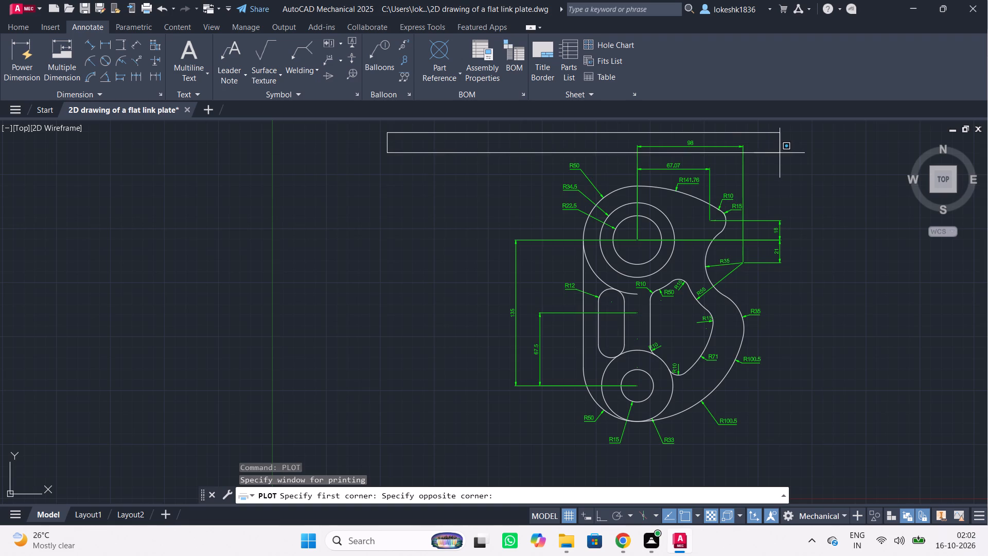
pyautogui.moveTo(780, 153); pyautogui.dragTo(838, 463)
pyautogui.click(835, 457)
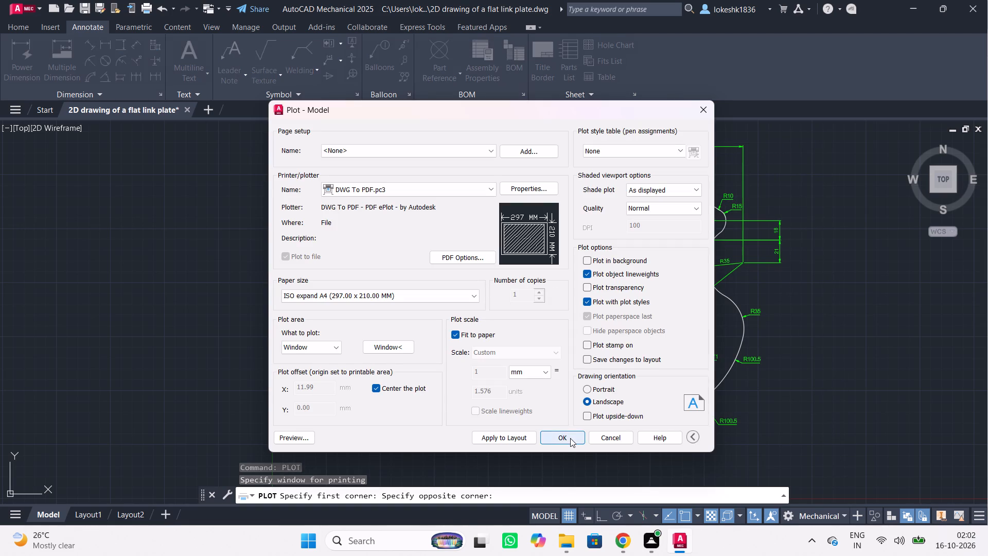
# Plot the drawing to a PDF in the desktop's CADD Practice Drawing folder, keeping the proposed file name.
pyautogui.click(570, 438)
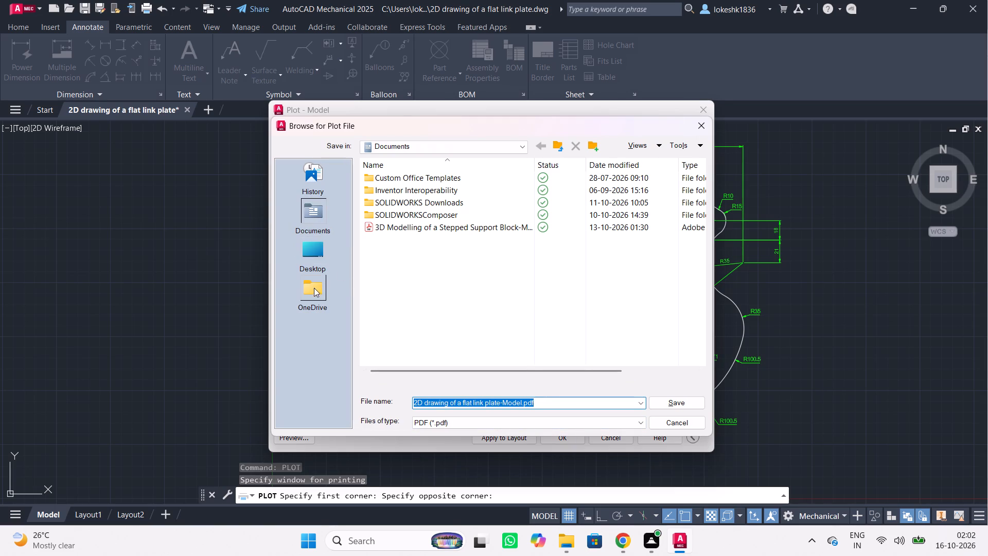
pyautogui.doubleClick(311, 250)
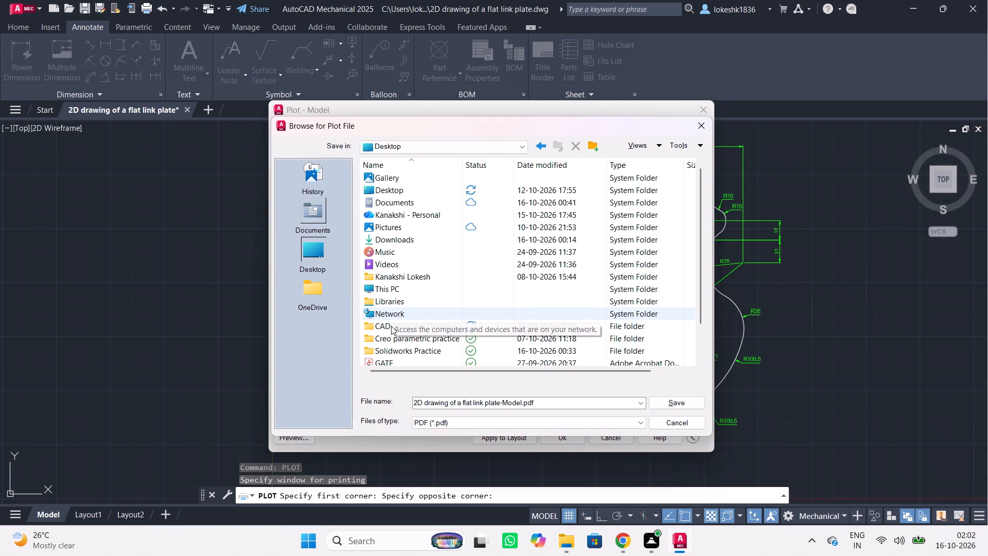
pyautogui.doubleClick(391, 326)
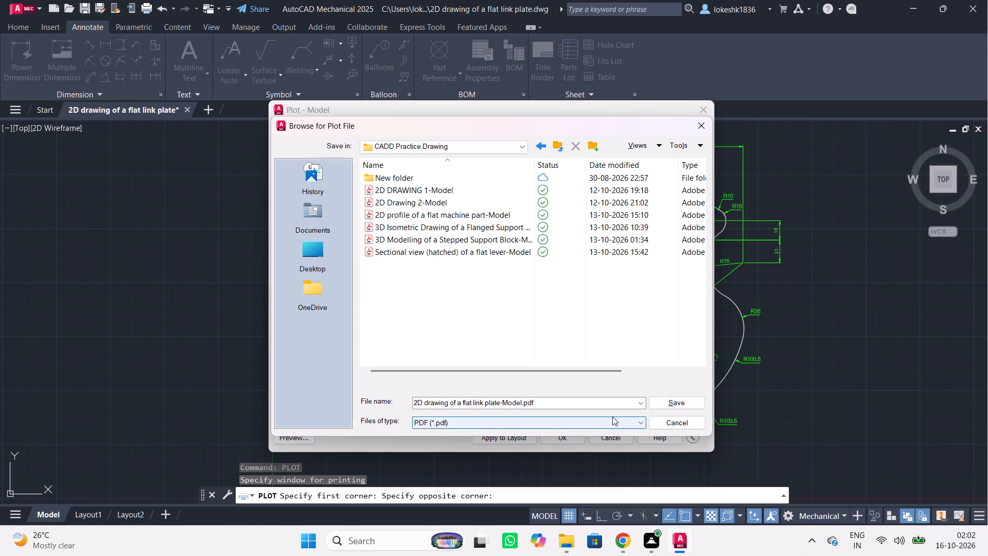
pyautogui.click(664, 403)
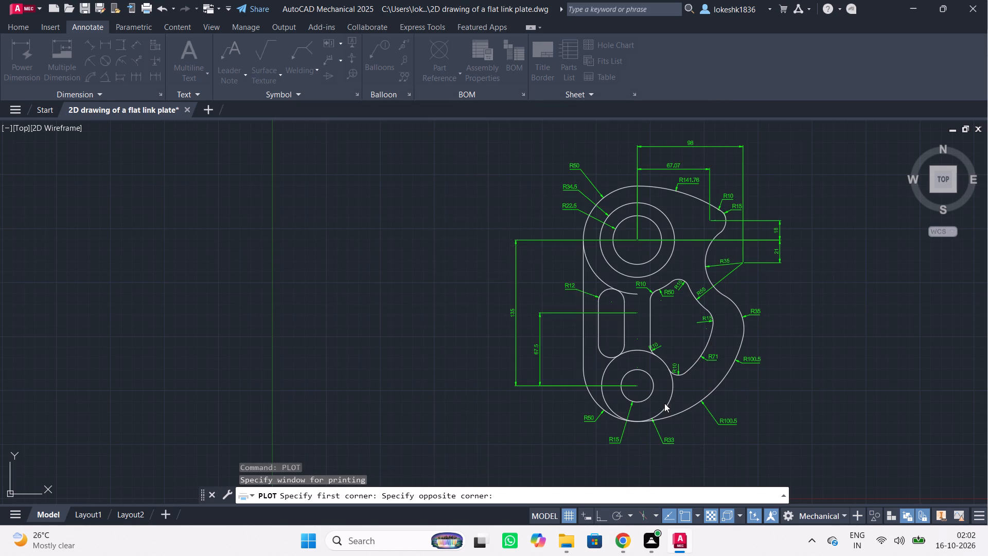